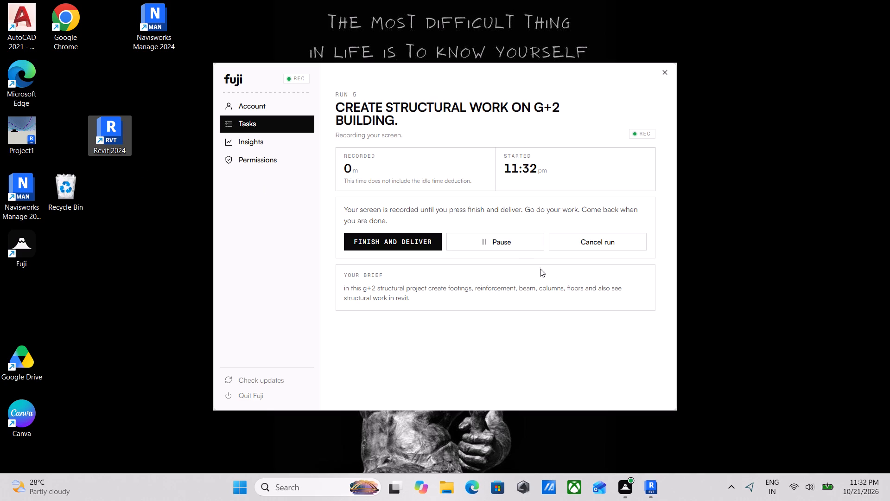
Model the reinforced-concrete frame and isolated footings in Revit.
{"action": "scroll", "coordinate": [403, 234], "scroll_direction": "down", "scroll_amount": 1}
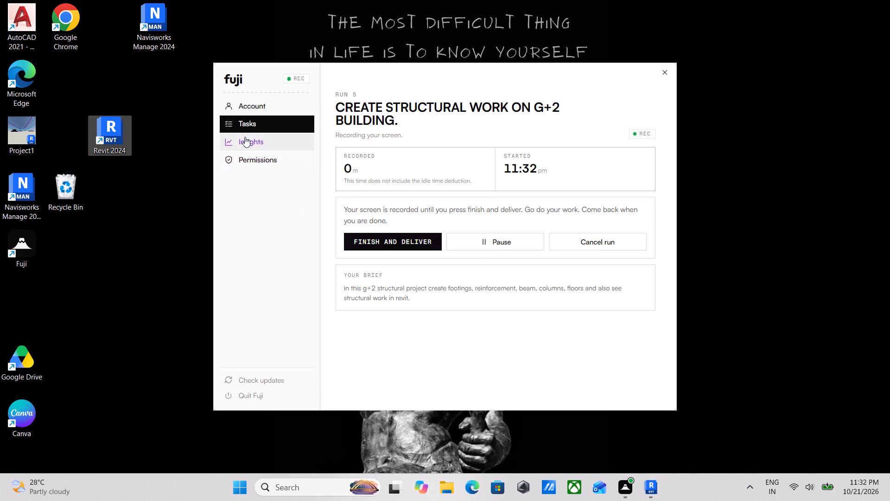
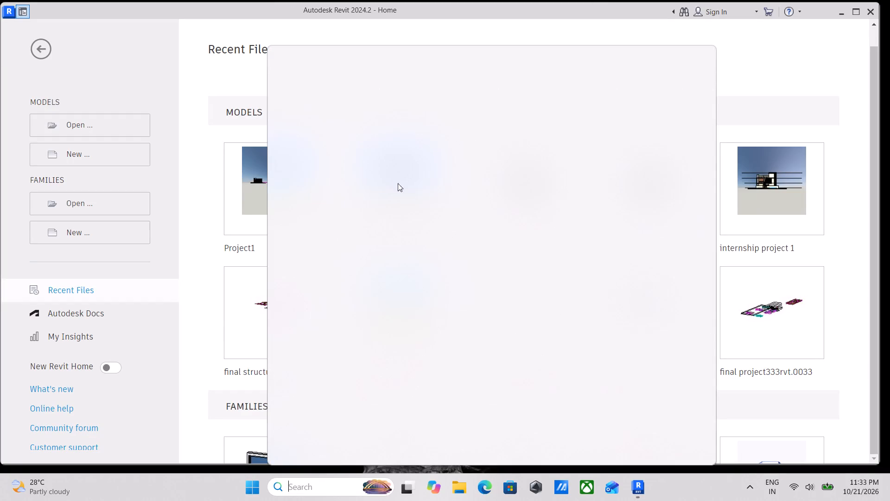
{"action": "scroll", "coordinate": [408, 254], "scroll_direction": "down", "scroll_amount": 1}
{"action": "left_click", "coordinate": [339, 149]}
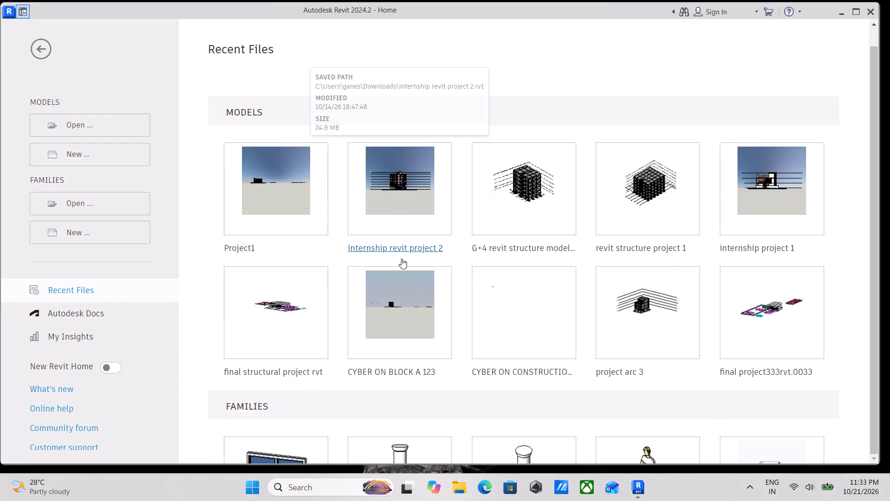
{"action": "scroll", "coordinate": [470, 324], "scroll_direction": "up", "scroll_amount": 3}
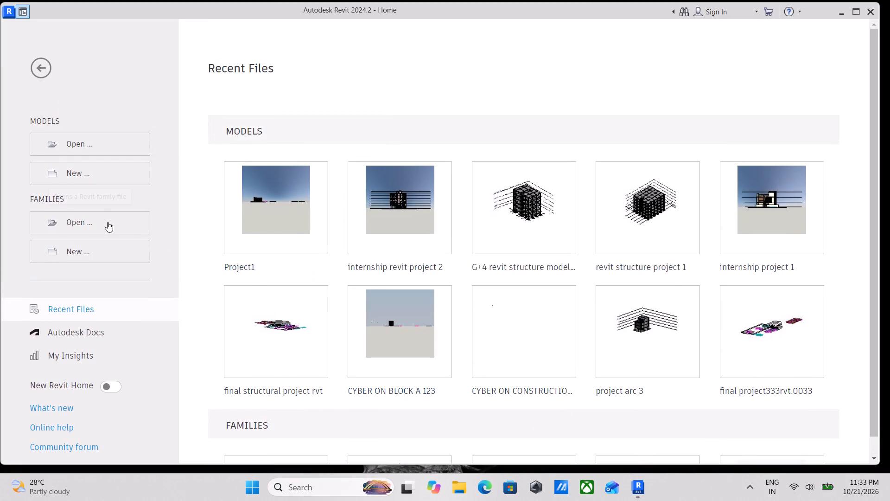
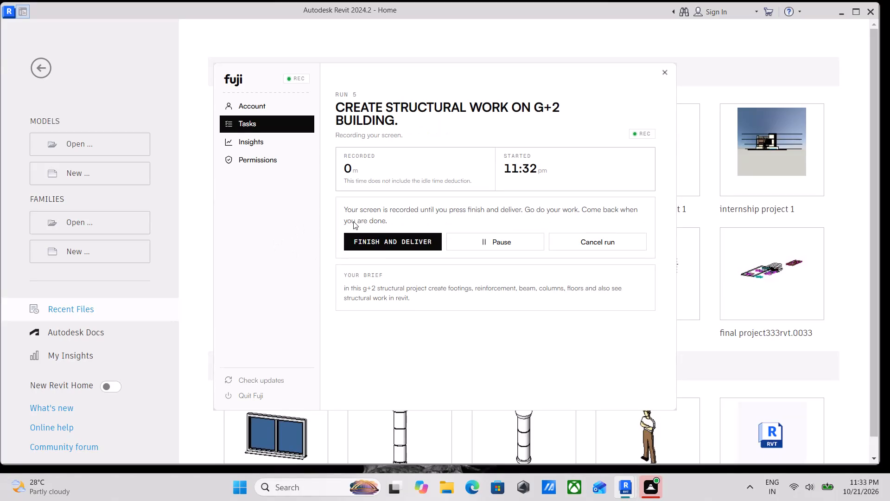
Create a new project from the Structural Analysis-DefaultMetric template.
{"action": "scroll", "coordinate": [521, 256], "scroll_direction": "down", "scroll_amount": 2}
{"action": "left_click", "coordinate": [51, 173]}
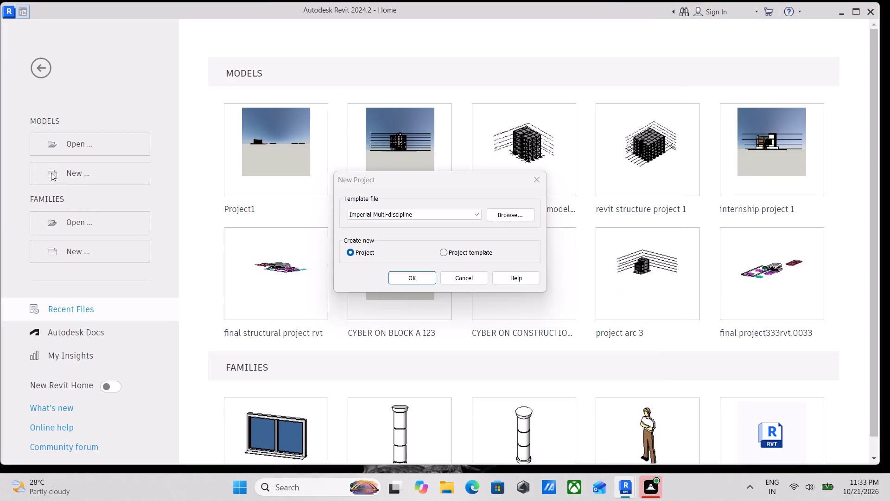
{"action": "left_click", "coordinate": [456, 218]}
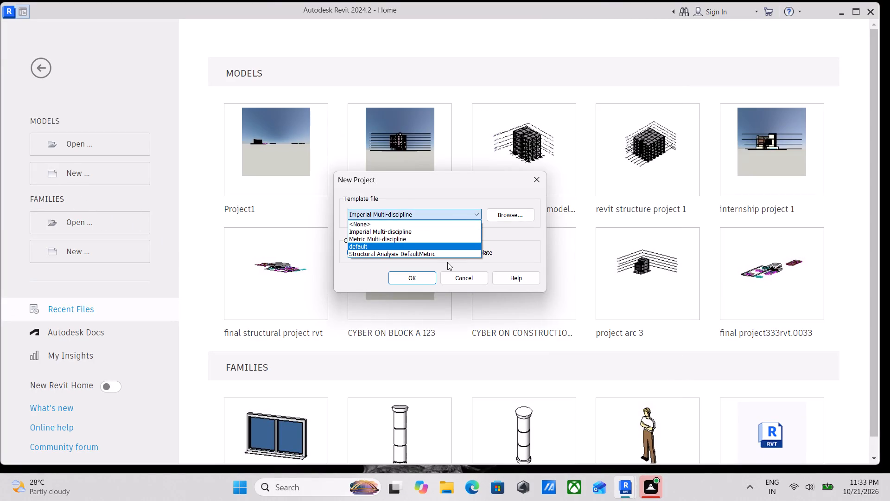
{"action": "left_click", "coordinate": [390, 252]}
{"action": "left_click", "coordinate": [408, 281]}
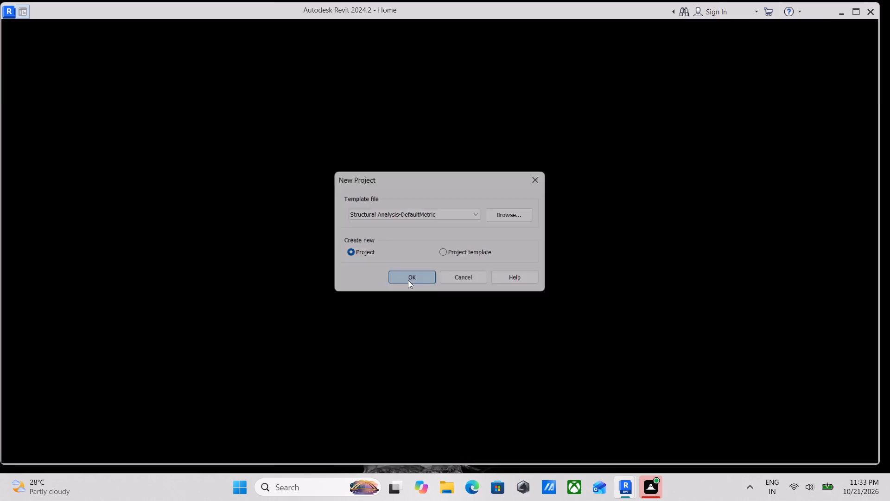
Open the North building elevation view.
{"action": "scroll", "coordinate": [279, 219], "scroll_direction": "down", "scroll_amount": 2}
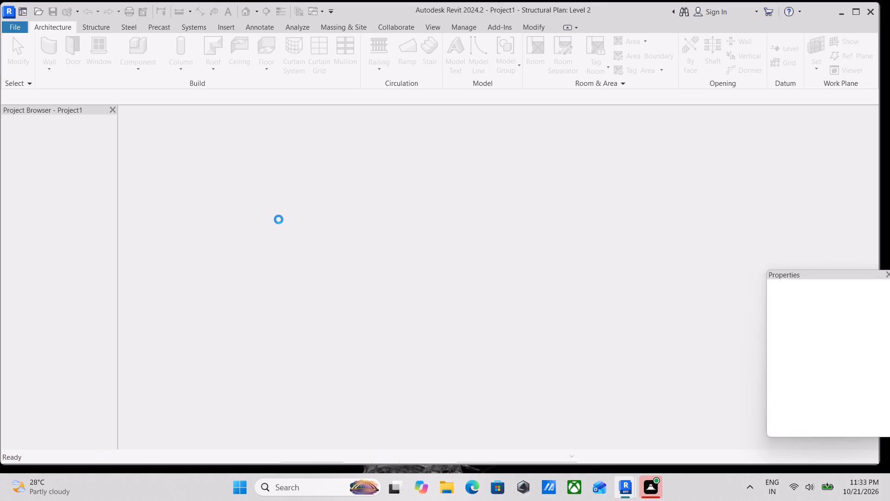
{"action": "scroll", "coordinate": [494, 333], "scroll_direction": "up", "scroll_amount": 2}
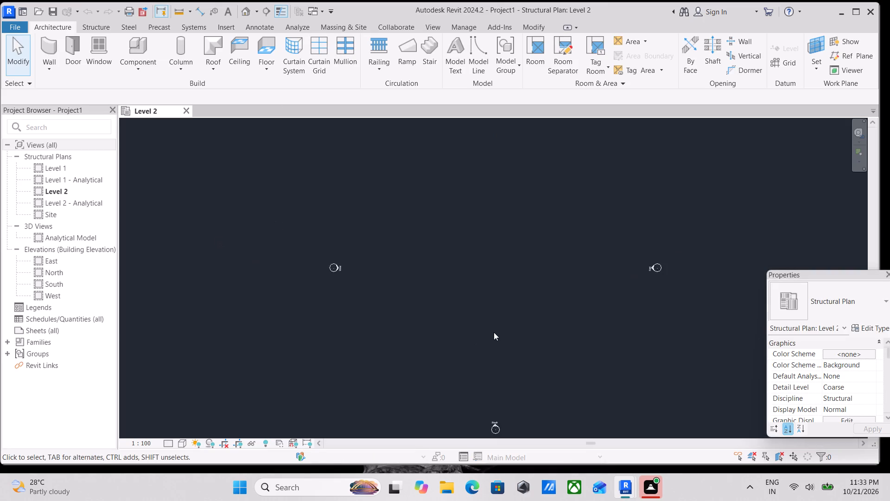
{"action": "middle_click_drag", "start_coordinate": [462, 280], "coordinate": [415, 306]}
{"action": "scroll", "coordinate": [446, 295], "scroll_direction": "up", "scroll_amount": 1}
{"action": "double_click", "coordinate": [58, 277]}
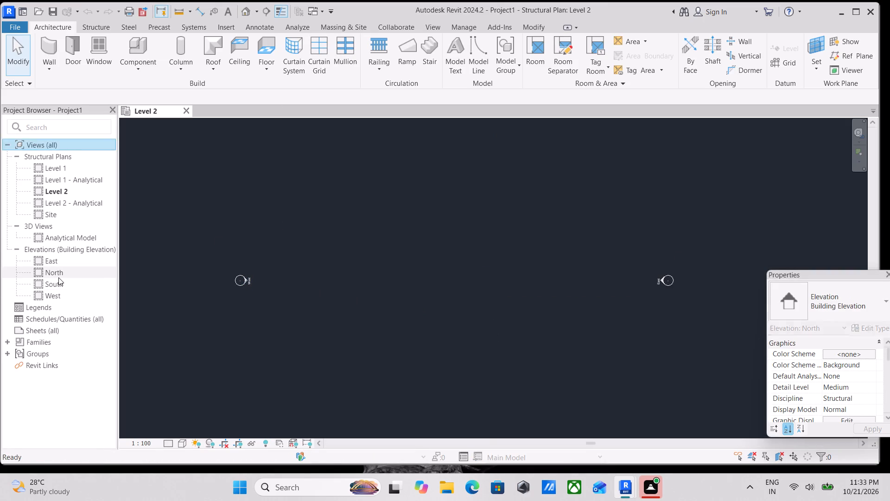
Add a new level below Level 1 by picking the Level 1 line with a 6' offset, plan views included.
{"action": "scroll", "coordinate": [440, 270], "scroll_direction": "down", "scroll_amount": 2}
{"action": "middle_click_drag", "start_coordinate": [423, 272], "coordinate": [325, 282]}
{"action": "scroll", "coordinate": [566, 311], "scroll_direction": "up", "scroll_amount": 2}
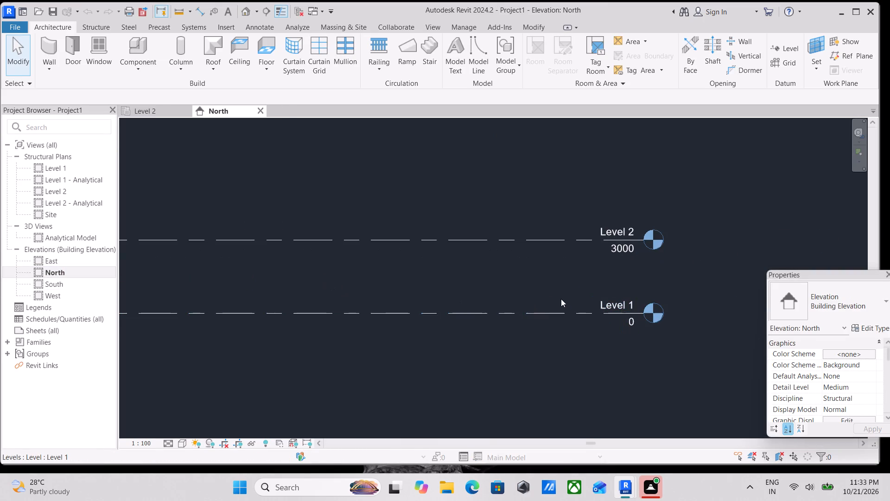
{"action": "type", "text": "ll"}
{"action": "middle_click_drag", "start_coordinate": [365, 162], "coordinate": [480, 153]}
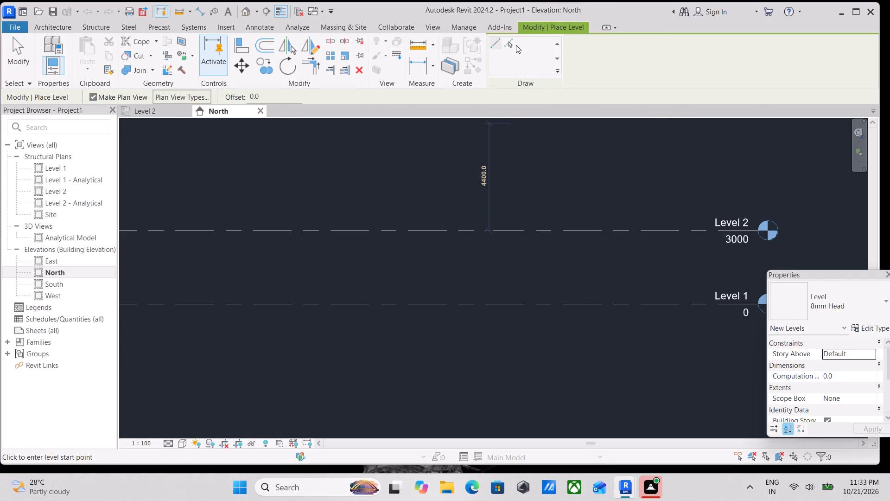
{"action": "left_click", "coordinate": [515, 43]}
{"action": "left_click", "coordinate": [509, 42]}
{"action": "left_click_drag", "start_coordinate": [270, 97], "coordinate": [267, 97]}
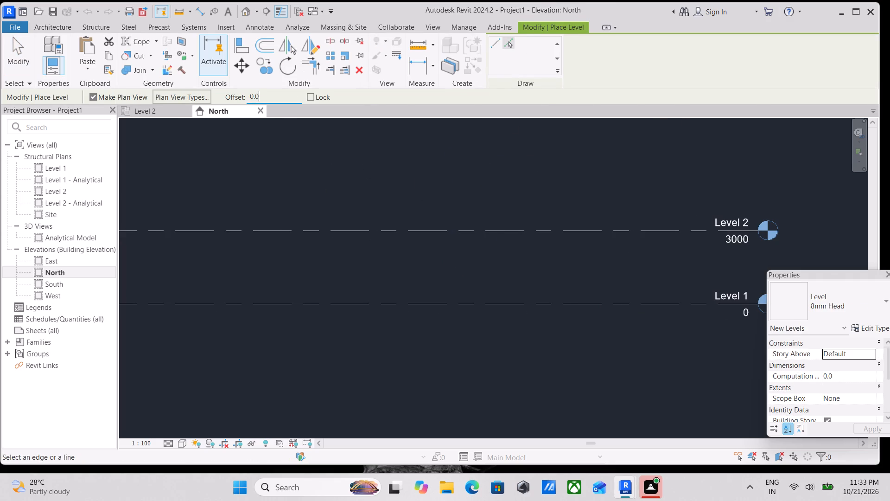
{"action": "left_click_drag", "start_coordinate": [267, 97], "coordinate": [227, 103]}
{"action": "type", "text": "6'"}
{"action": "scroll", "coordinate": [406, 240], "scroll_direction": "down", "scroll_amount": 1}
{"action": "middle_click_drag", "start_coordinate": [406, 240], "coordinate": [448, 198]}
{"action": "left_click", "coordinate": [436, 257]}
{"action": "scroll", "coordinate": [471, 235], "scroll_direction": "down", "scroll_amount": 1}
{"action": "middle_click_drag", "start_coordinate": [467, 236], "coordinate": [394, 256]}
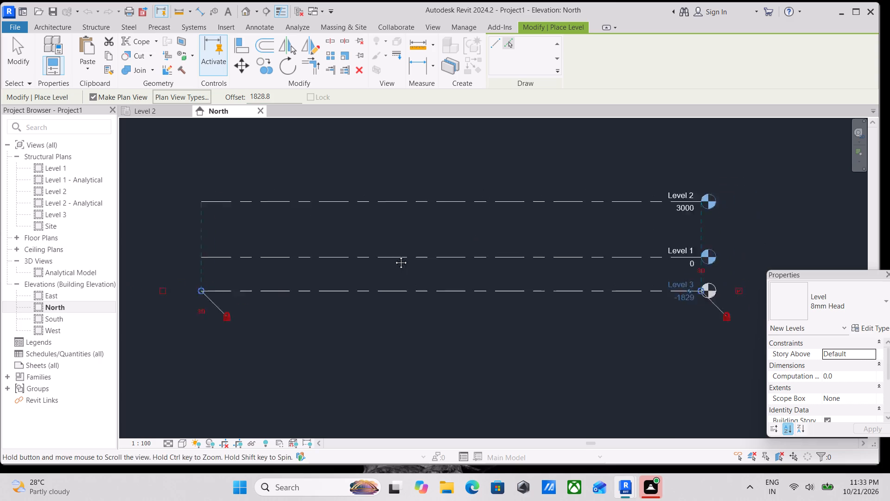
{"action": "middle_click_drag", "start_coordinate": [394, 256], "coordinate": [327, 260]}
{"action": "scroll", "coordinate": [327, 260], "scroll_direction": "up", "scroll_amount": 1}
{"action": "key", "text": "Escape"}
{"action": "scroll", "coordinate": [492, 326], "scroll_direction": "up", "scroll_amount": 2}
{"action": "key", "text": "Escape"}
{"action": "key", "text": "Escape"}
Rename Level 3 as "top of footing" and rename its corresponding views as well.
{"action": "double_click", "coordinate": [637, 306]}
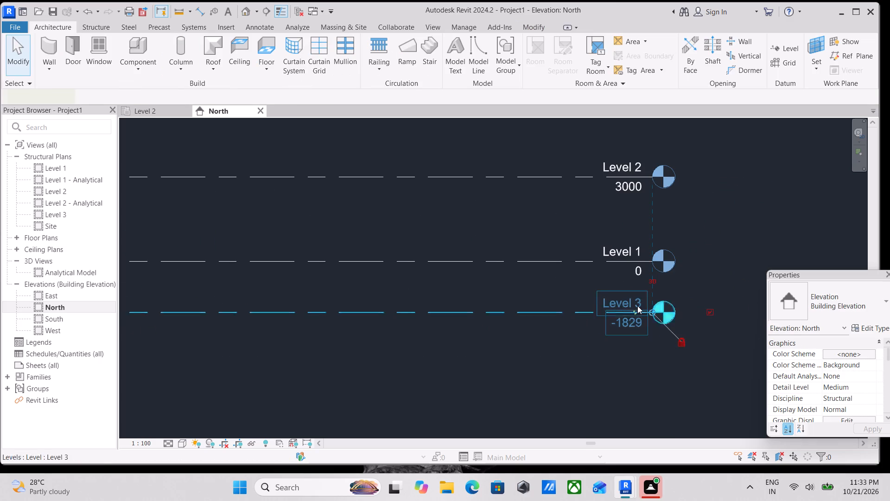
{"action": "key", "text": "Escape"}
{"action": "key", "text": "Escape"}
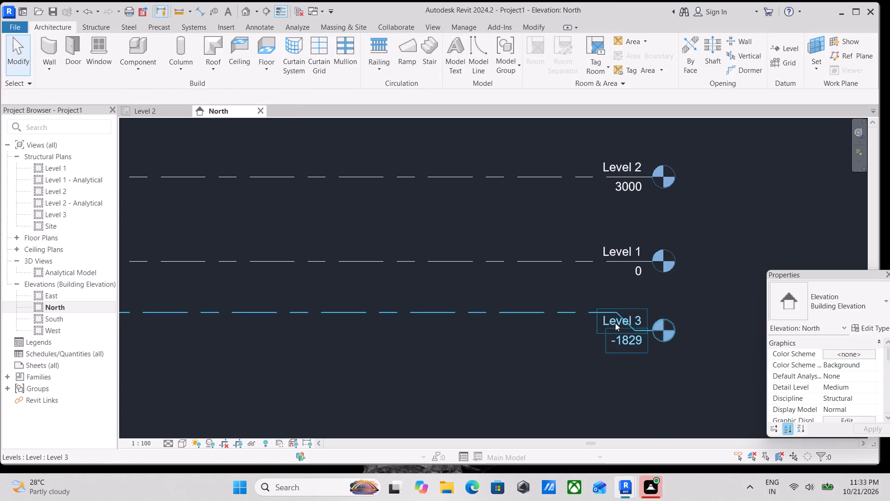
{"action": "key", "text": "Escape"}
{"action": "double_click", "coordinate": [615, 323]}
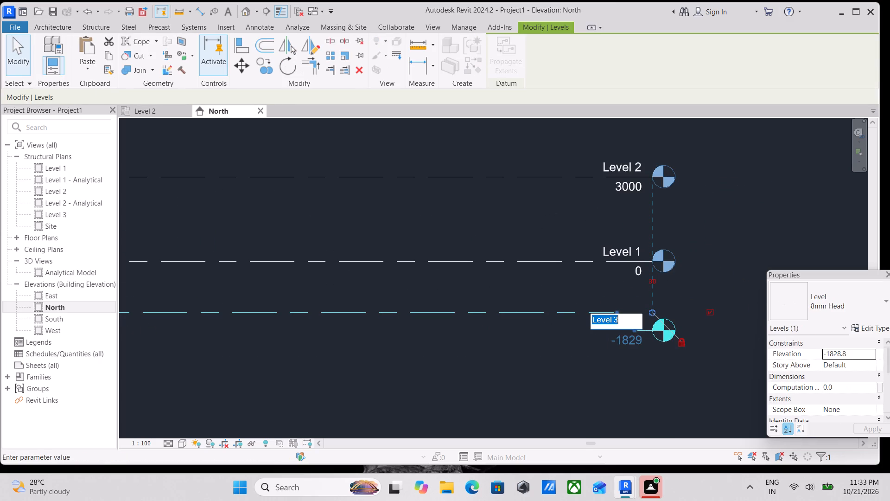
{"action": "type", "text": "top of"}
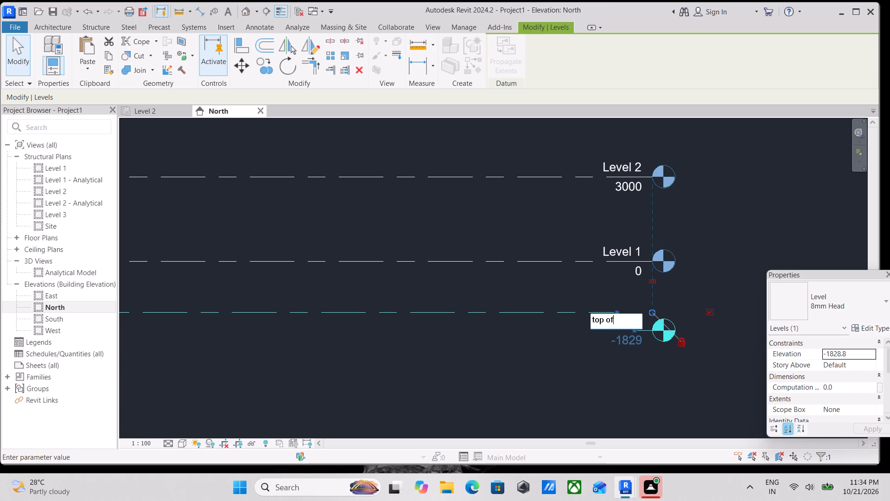
{"action": "key", "text": "space"}
{"action": "type", "text": "footin"}
{"action": "type", "text": "gs"}
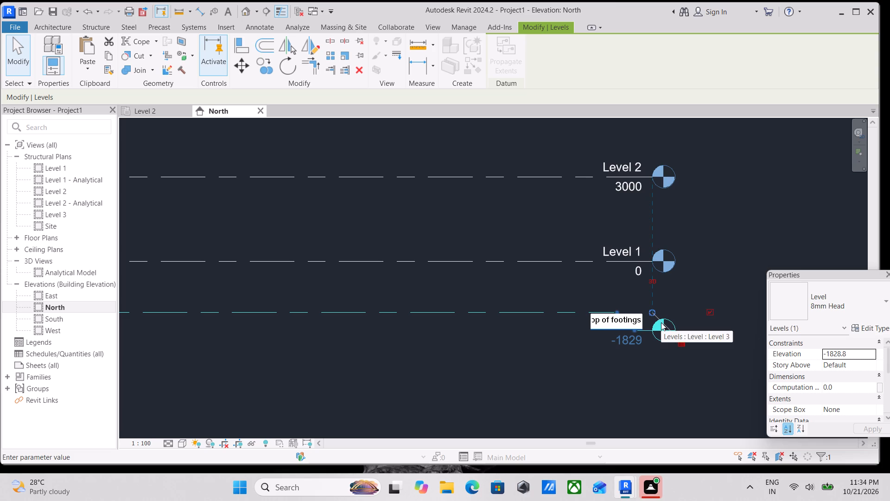
{"action": "key", "text": "BackSpace"}
{"action": "key", "text": "Return"}
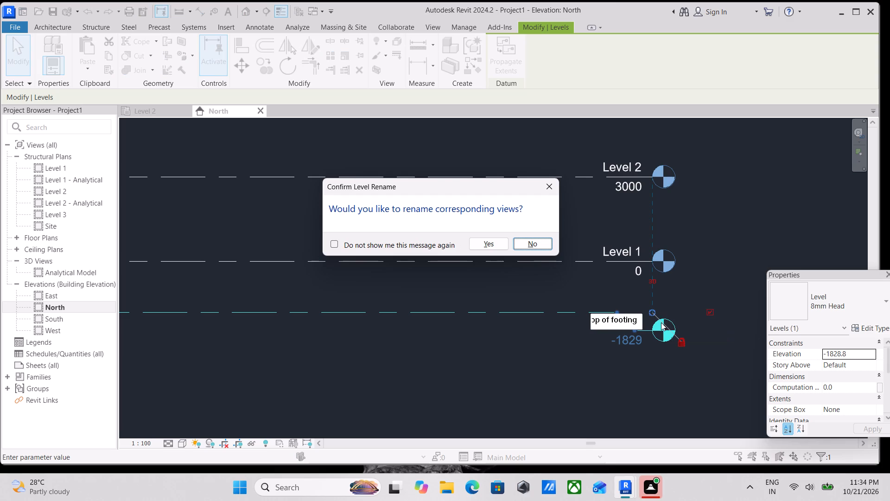
{"action": "left_click", "coordinate": [497, 249]}
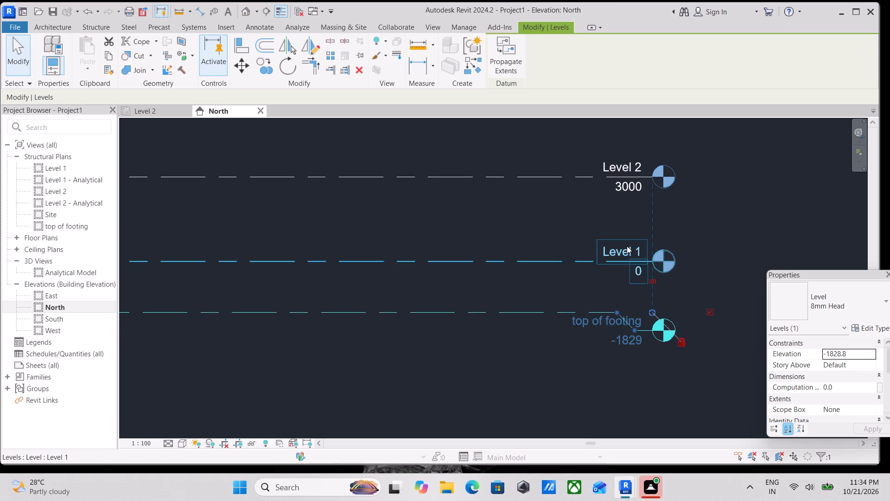
Rename Level 1 as "ground level" and rename its corresponding views as well.
{"action": "double_click", "coordinate": [627, 246]}
{"action": "type", "text": "ground level"}
{"action": "key", "text": "Return"}
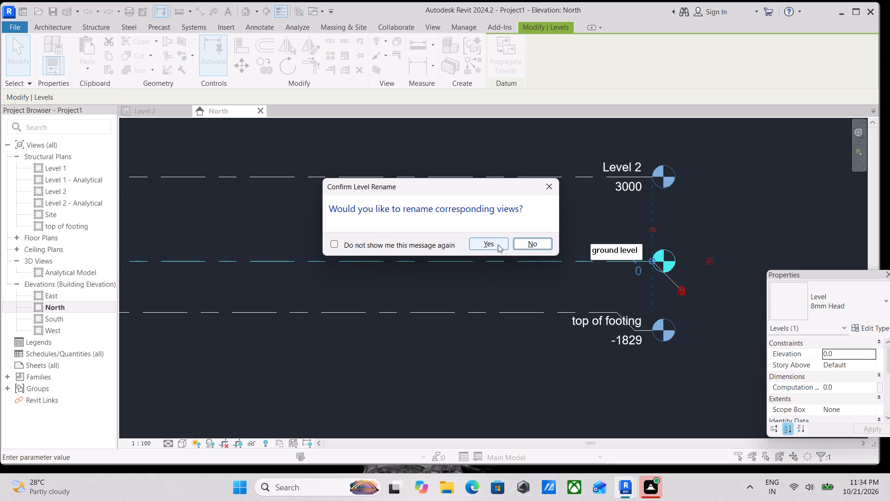
{"action": "left_click", "coordinate": [498, 244]}
Rename Level 2 as "first floor" and rename its corresponding views as well.
{"action": "scroll", "coordinate": [533, 228], "scroll_direction": "down", "scroll_amount": 2}
{"action": "middle_click_drag", "start_coordinate": [541, 247], "coordinate": [567, 306]}
{"action": "scroll", "coordinate": [635, 235], "scroll_direction": "up", "scroll_amount": 3}
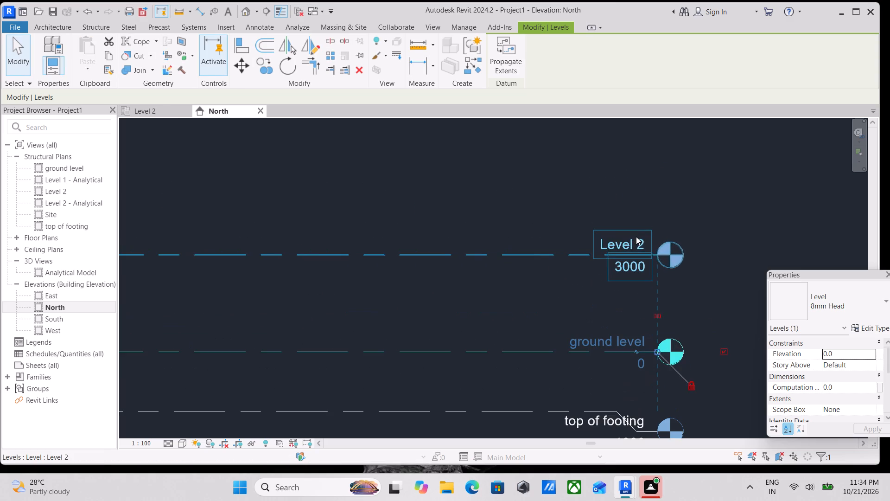
{"action": "double_click", "coordinate": [636, 237]}
{"action": "scroll", "coordinate": [636, 237], "scroll_direction": "down", "scroll_amount": 4}
{"action": "scroll", "coordinate": [632, 231], "scroll_direction": "up", "scroll_amount": 2}
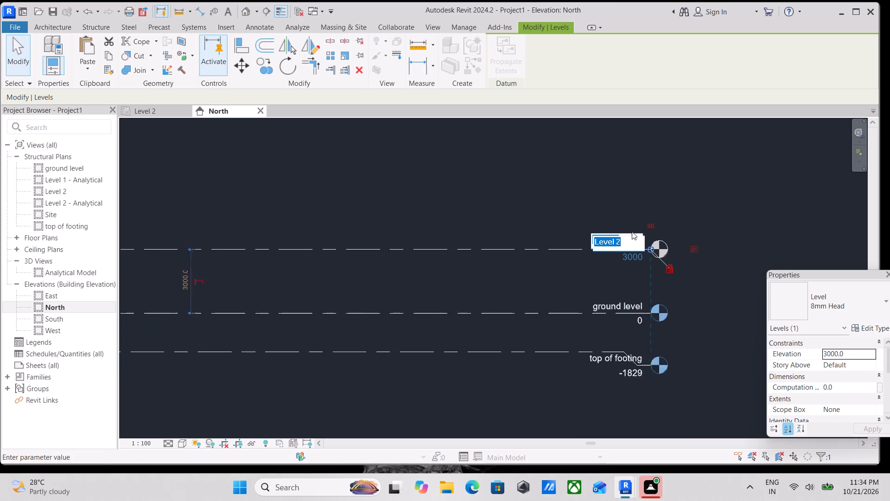
{"action": "scroll", "coordinate": [632, 231], "scroll_direction": "up", "scroll_amount": 4}
{"action": "middle_click_drag", "start_coordinate": [634, 232], "coordinate": [651, 250]}
{"action": "scroll", "coordinate": [652, 266], "scroll_direction": "up", "scroll_amount": 3}
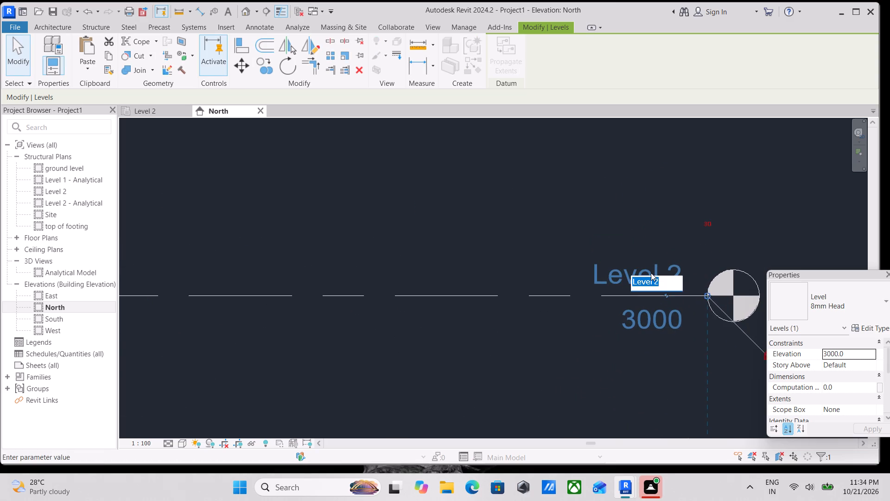
{"action": "scroll", "coordinate": [651, 272], "scroll_direction": "down", "scroll_amount": 7}
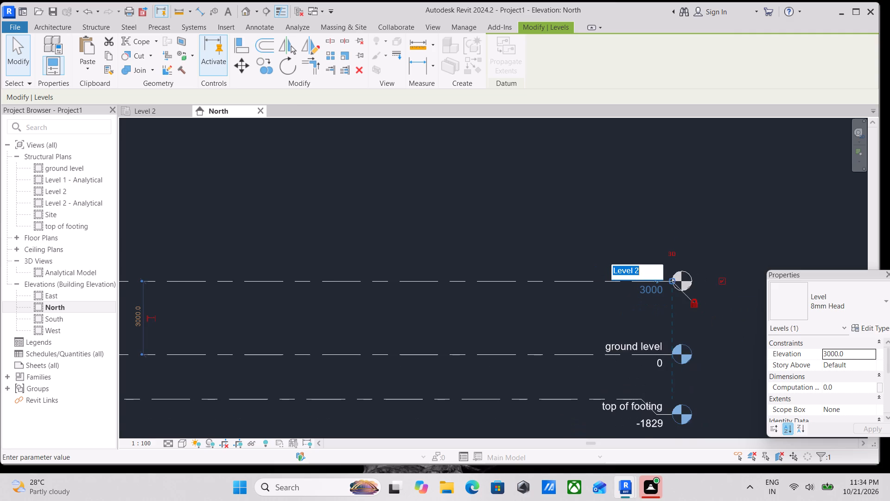
{"action": "scroll", "coordinate": [651, 272], "scroll_direction": "up", "scroll_amount": 6}
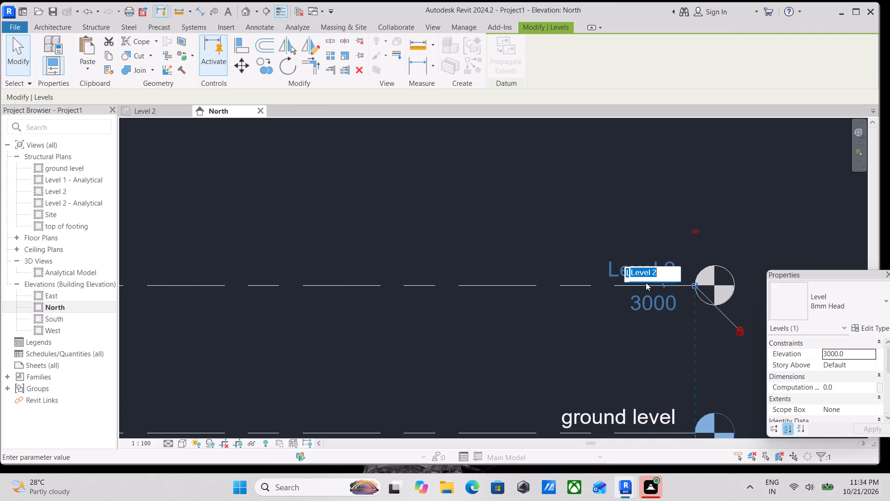
{"action": "scroll", "coordinate": [646, 283], "scroll_direction": "down", "scroll_amount": 5}
{"action": "scroll", "coordinate": [648, 281], "scroll_direction": "up", "scroll_amount": 6}
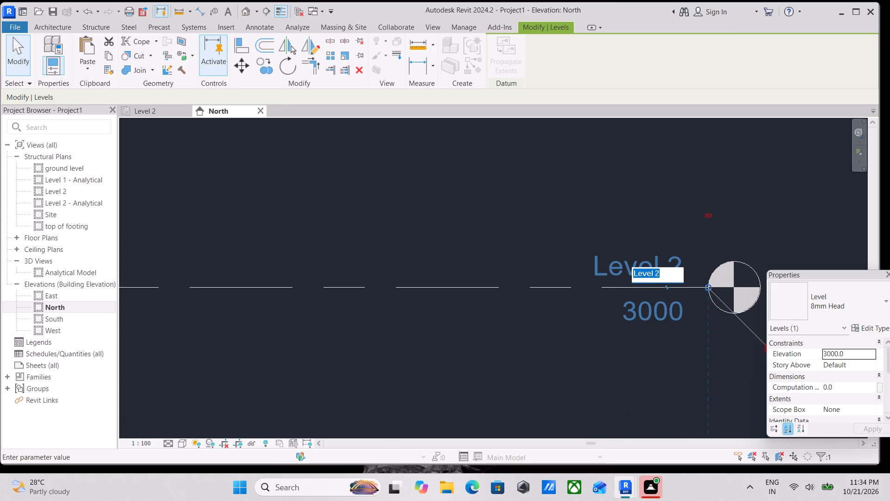
{"action": "scroll", "coordinate": [659, 283], "scroll_direction": "down", "scroll_amount": 3}
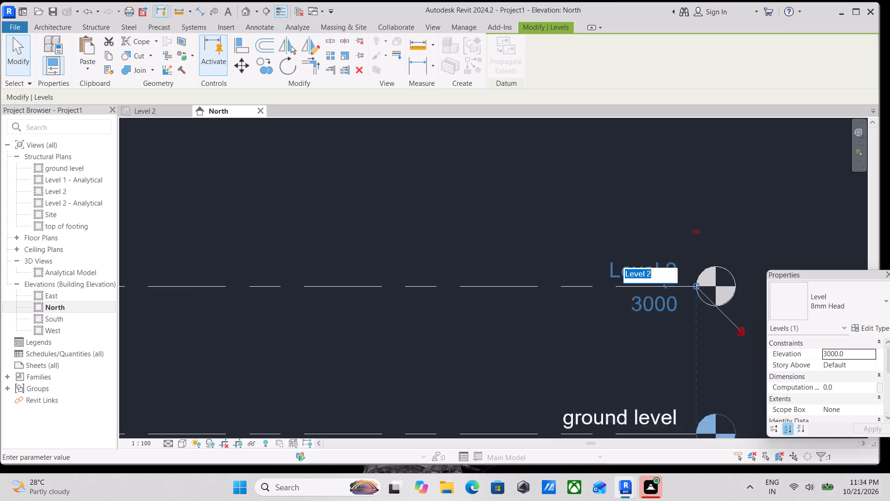
{"action": "scroll", "coordinate": [659, 283], "scroll_direction": "down", "scroll_amount": 5}
{"action": "key", "text": "f"}
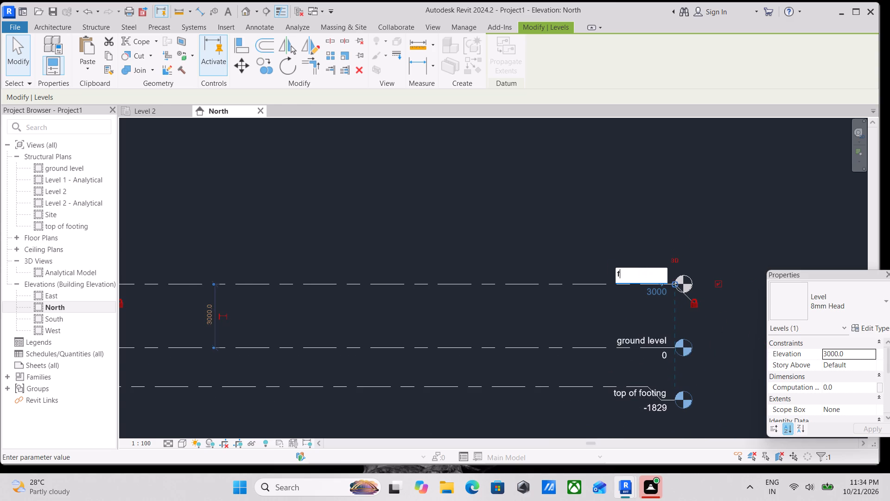
{"action": "key", "text": "i"}
{"action": "type", "text": "rst"}
{"action": "key", "text": "space"}
{"action": "type", "text": "flooo"}
{"action": "key", "text": "BackSpace"}
{"action": "key", "text": "r"}
{"action": "key", "text": "Return"}
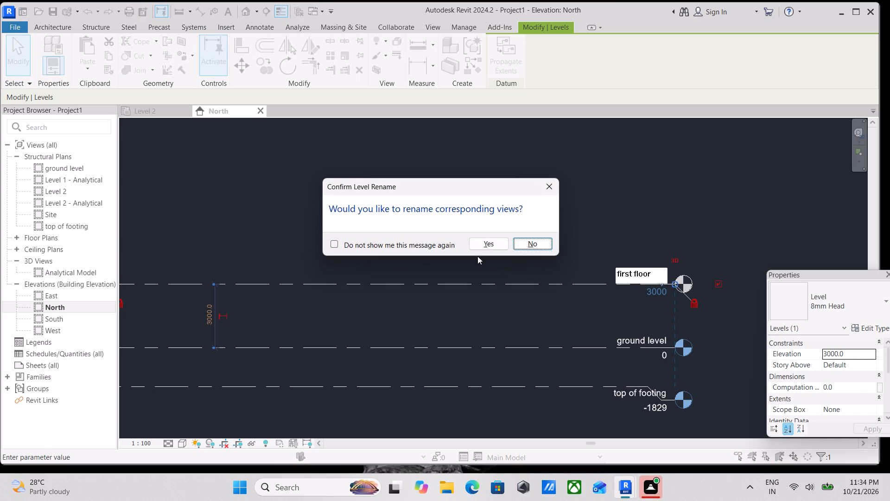
{"action": "left_click", "coordinate": [482, 242]}
{"action": "scroll", "coordinate": [482, 242], "scroll_direction": "down", "scroll_amount": 2}
{"action": "middle_click_drag", "start_coordinate": [496, 249], "coordinate": [533, 259]}
{"action": "key", "text": "Escape"}
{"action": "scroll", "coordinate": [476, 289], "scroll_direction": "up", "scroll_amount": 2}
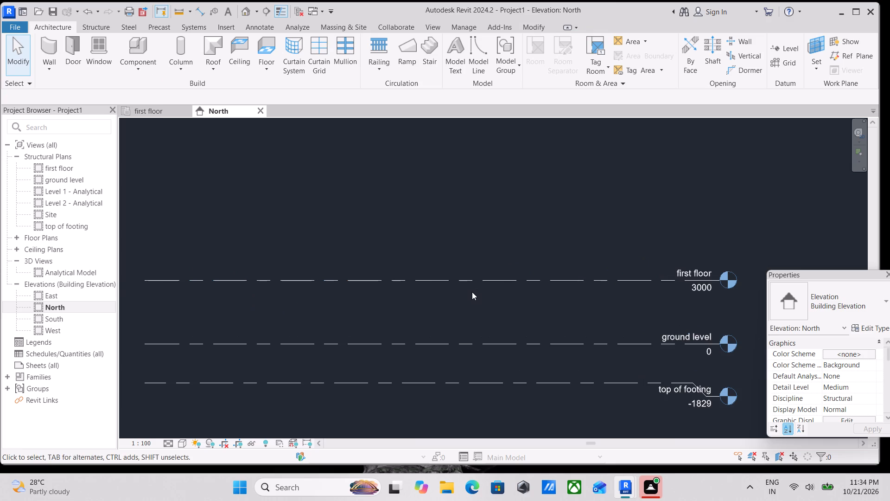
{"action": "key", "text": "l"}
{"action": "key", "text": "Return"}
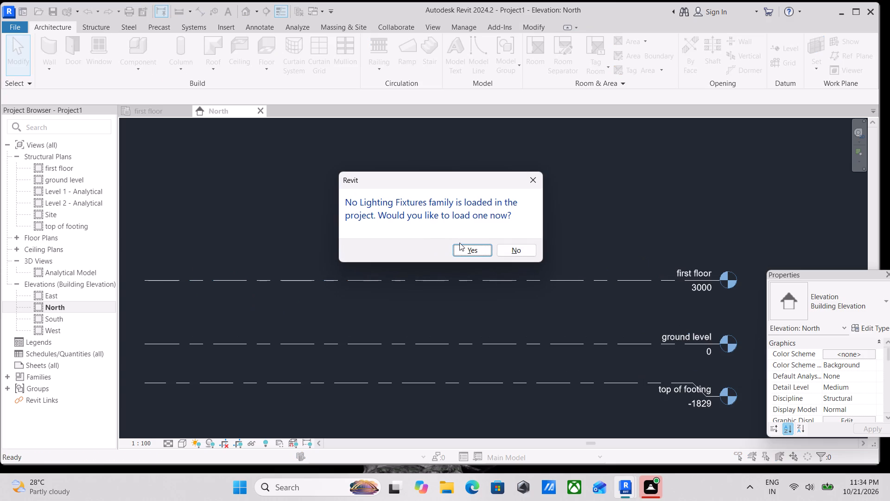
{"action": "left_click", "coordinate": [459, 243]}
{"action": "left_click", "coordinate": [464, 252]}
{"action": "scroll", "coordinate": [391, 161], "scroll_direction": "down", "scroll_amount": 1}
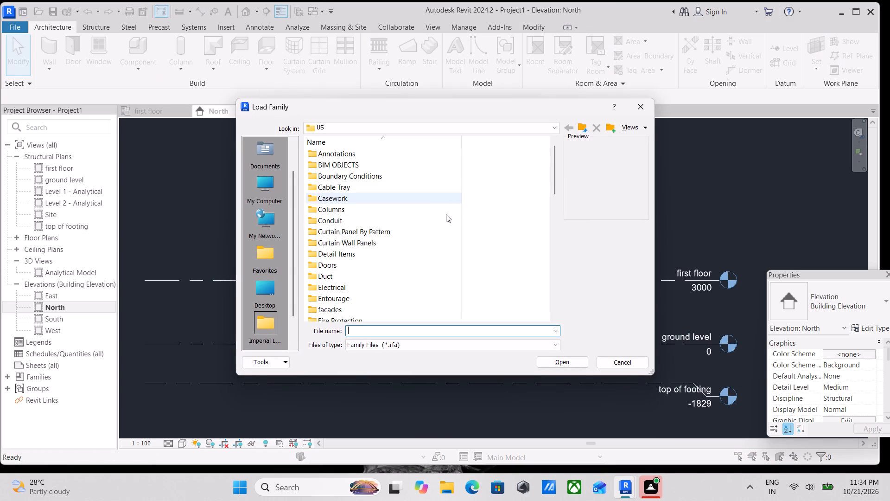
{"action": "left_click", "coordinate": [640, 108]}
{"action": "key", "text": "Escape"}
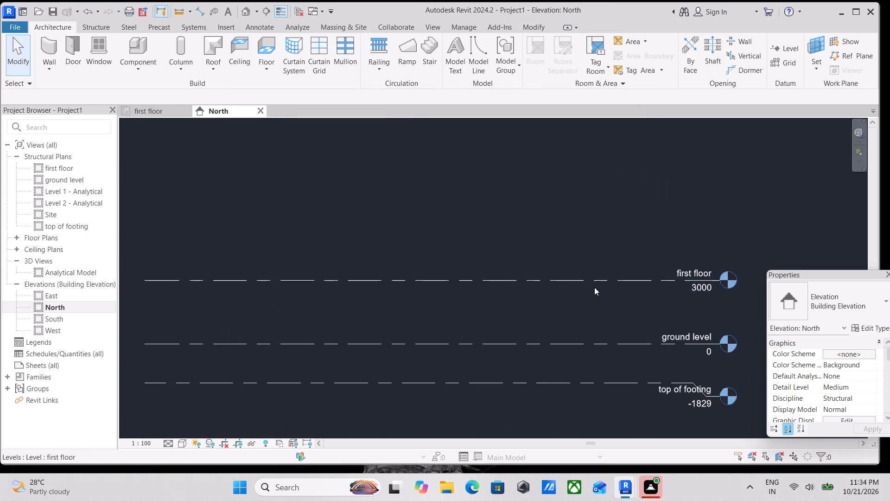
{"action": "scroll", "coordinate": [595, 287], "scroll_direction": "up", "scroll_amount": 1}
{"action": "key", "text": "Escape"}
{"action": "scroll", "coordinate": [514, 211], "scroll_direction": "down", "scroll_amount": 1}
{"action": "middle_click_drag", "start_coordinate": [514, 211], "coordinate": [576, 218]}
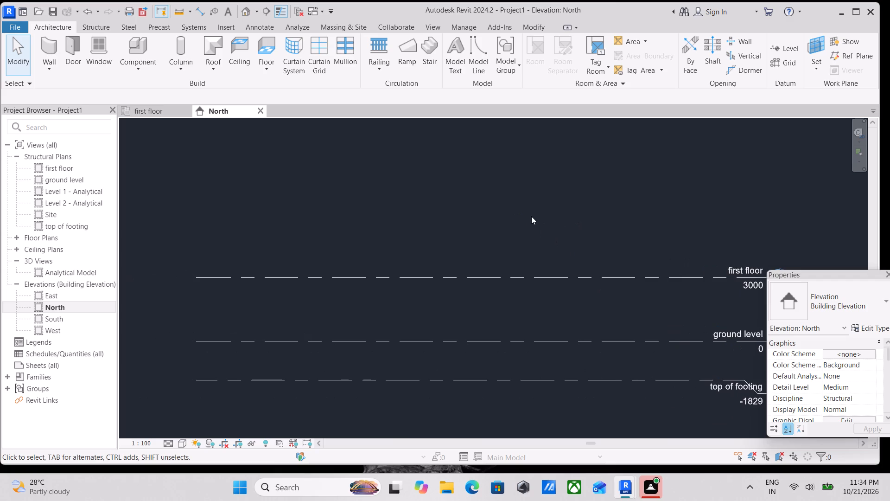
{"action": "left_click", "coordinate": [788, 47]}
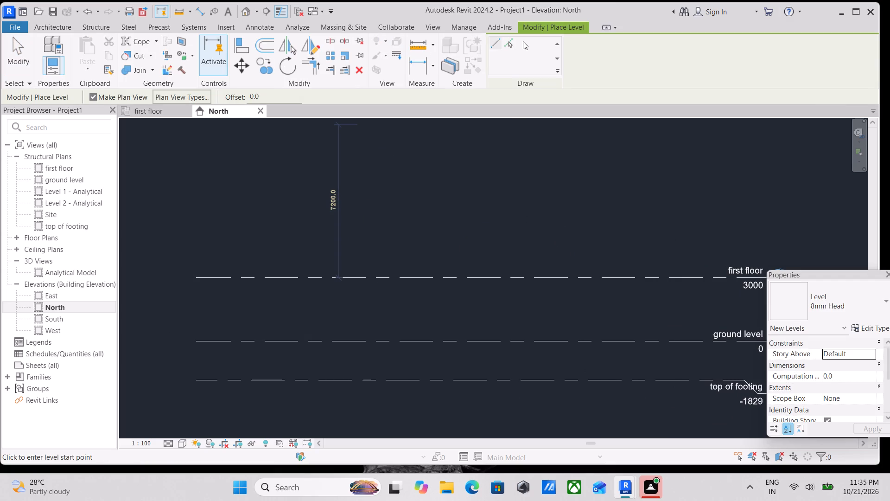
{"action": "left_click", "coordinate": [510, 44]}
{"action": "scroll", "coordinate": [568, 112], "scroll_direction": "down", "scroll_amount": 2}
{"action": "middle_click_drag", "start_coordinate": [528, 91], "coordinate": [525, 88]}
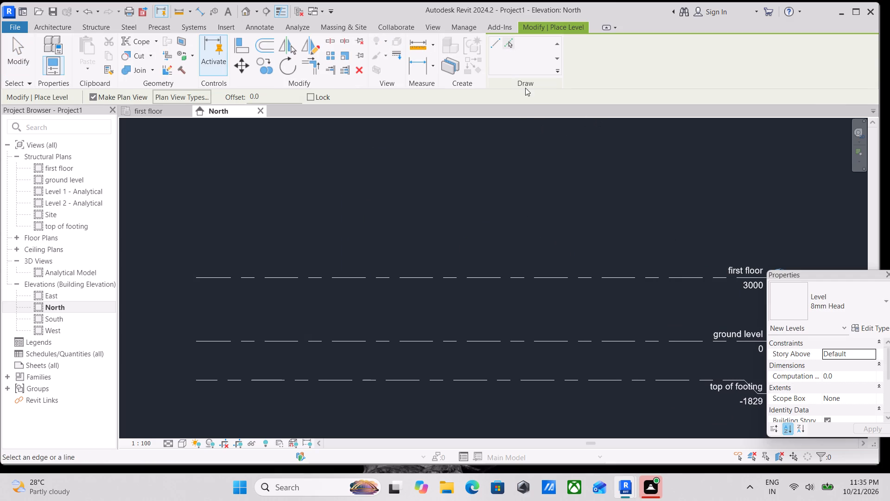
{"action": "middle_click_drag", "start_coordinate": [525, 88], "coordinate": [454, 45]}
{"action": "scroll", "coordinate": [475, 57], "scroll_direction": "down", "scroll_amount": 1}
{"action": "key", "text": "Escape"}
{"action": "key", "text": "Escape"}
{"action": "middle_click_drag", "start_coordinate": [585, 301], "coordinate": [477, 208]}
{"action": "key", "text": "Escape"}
Place an aligned dimension between the first floor and ground level lines.
{"action": "scroll", "coordinate": [483, 332], "scroll_direction": "up", "scroll_amount": 2}
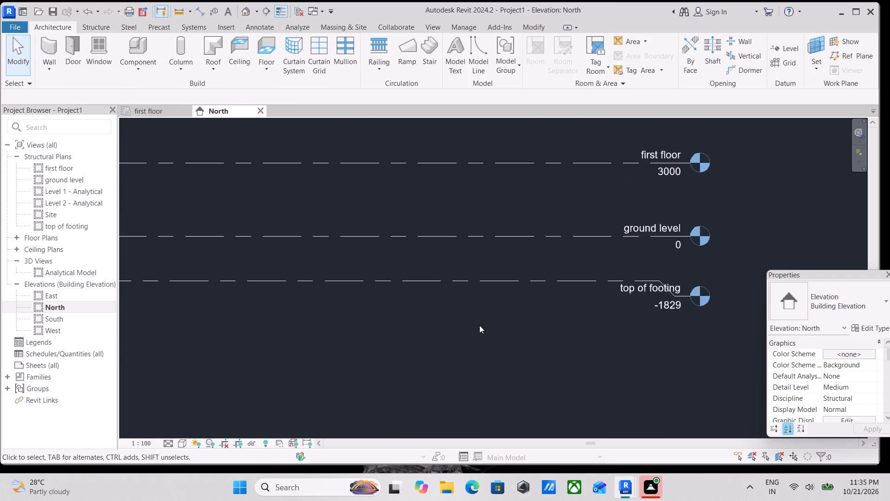
{"action": "scroll", "coordinate": [458, 283], "scroll_direction": "down", "scroll_amount": 1}
{"action": "middle_click_drag", "start_coordinate": [458, 283], "coordinate": [513, 345]}
{"action": "middle_click_drag", "start_coordinate": [433, 236], "coordinate": [457, 252]}
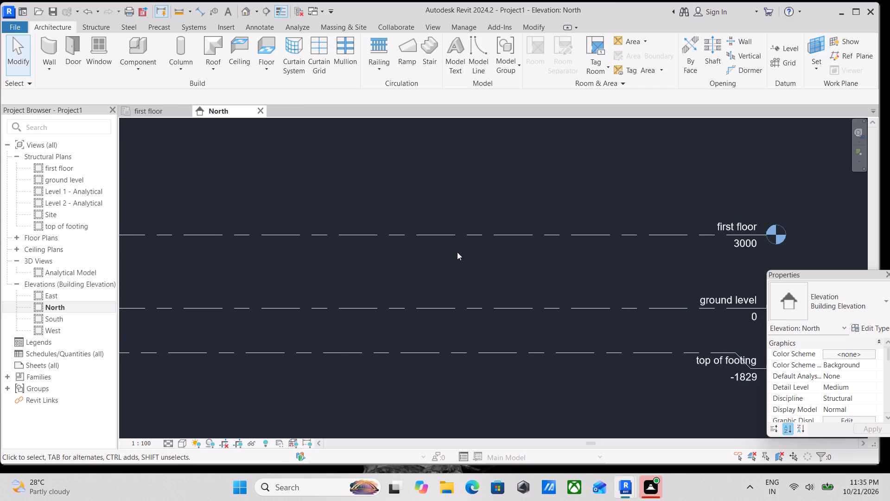
{"action": "type", "text": "di"}
{"action": "left_click", "coordinate": [496, 238]}
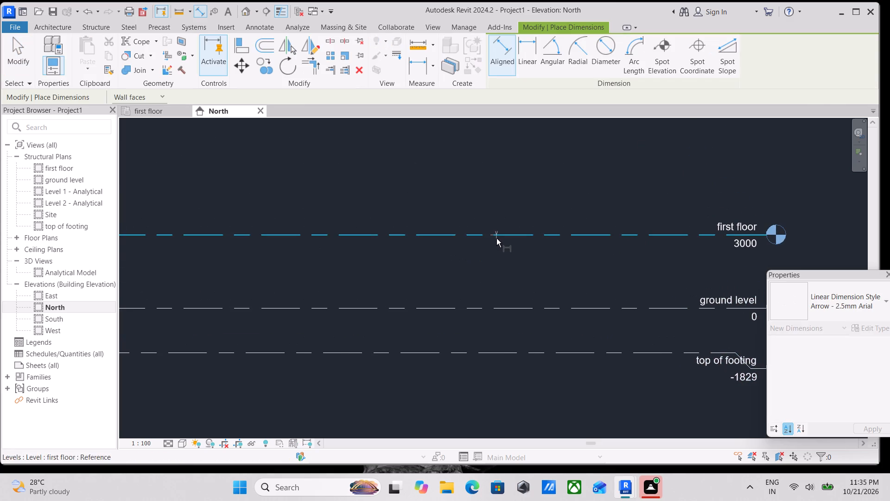
{"action": "left_click", "coordinate": [501, 309]}
{"action": "left_click", "coordinate": [502, 281]}
{"action": "key", "text": "Escape"}
{"action": "scroll", "coordinate": [495, 265], "scroll_direction": "up", "scroll_amount": 2}
{"action": "key", "text": "Escape"}
{"action": "key", "text": "Escape"}
Set the height of the first floor above ground level to 10' through its dimension.
{"action": "scroll", "coordinate": [468, 243], "scroll_direction": "up", "scroll_amount": 2}
{"action": "left_click", "coordinate": [465, 218]}
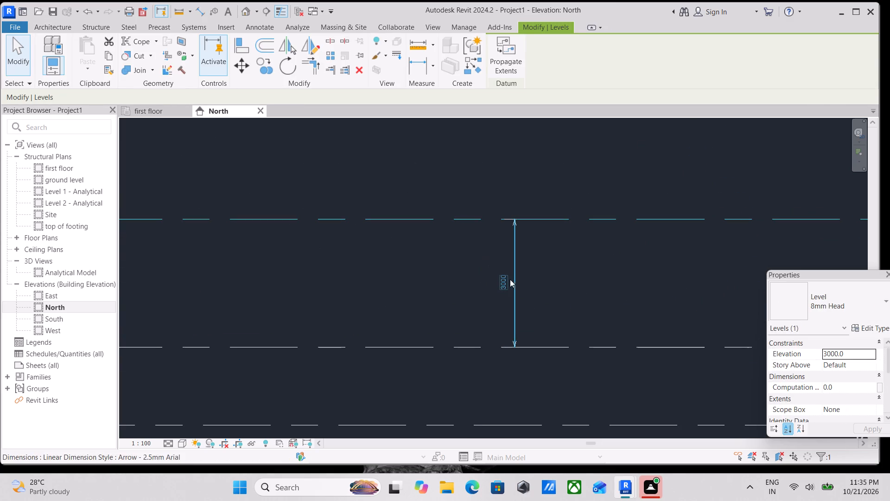
{"action": "left_click", "coordinate": [506, 278]}
{"action": "type", "text": "10'"}
{"action": "key", "text": "Return"}
{"action": "scroll", "coordinate": [506, 278], "scroll_direction": "down", "scroll_amount": 4}
{"action": "key", "text": "Escape"}
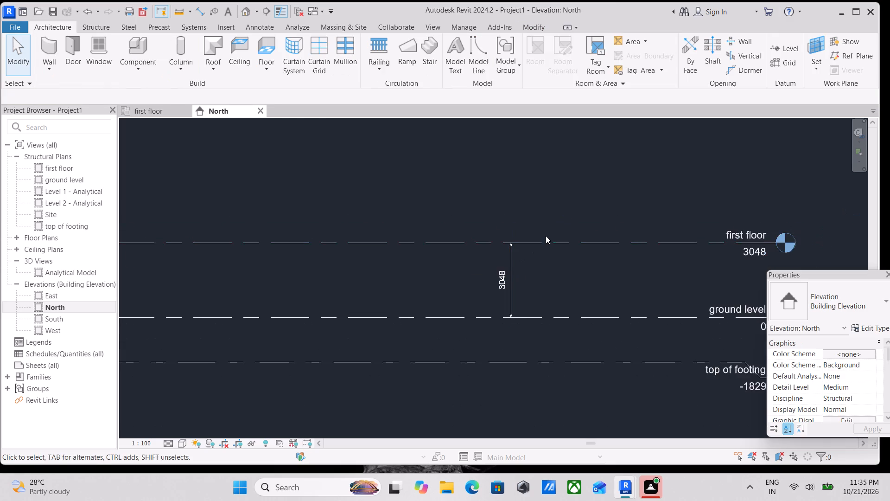
Add a new level above the first floor by picking its line with a 10' offset, plan views included.
{"action": "scroll", "coordinate": [462, 225], "scroll_direction": "down", "scroll_amount": 2}
{"action": "middle_click_drag", "start_coordinate": [523, 240], "coordinate": [597, 269]}
{"action": "scroll", "coordinate": [597, 269], "scroll_direction": "up", "scroll_amount": 1}
{"action": "key", "text": "Escape"}
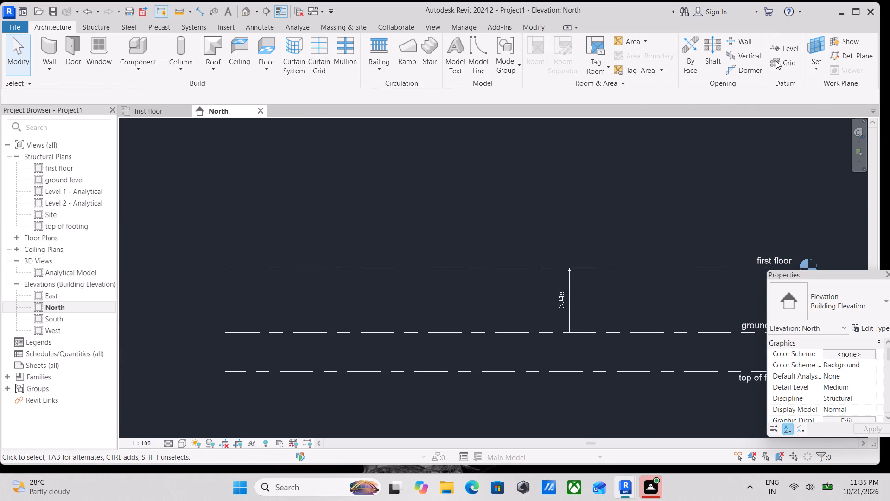
{"action": "left_click", "coordinate": [786, 51]}
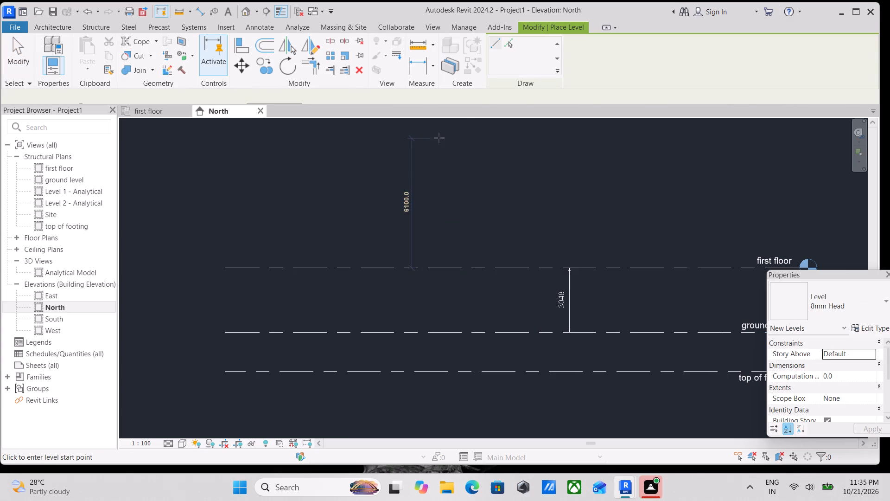
{"action": "left_click", "coordinate": [512, 45]}
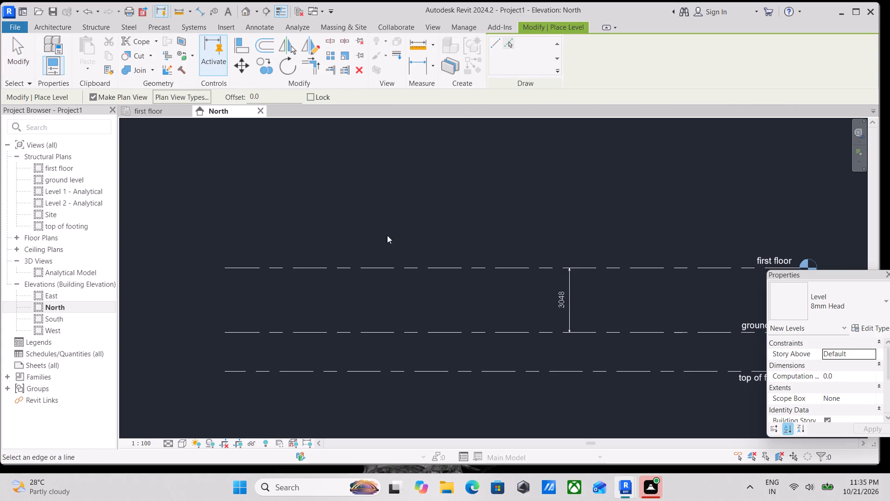
{"action": "scroll", "coordinate": [395, 206], "scroll_direction": "down", "scroll_amount": 1}
{"action": "middle_click_drag", "start_coordinate": [395, 206], "coordinate": [414, 244]}
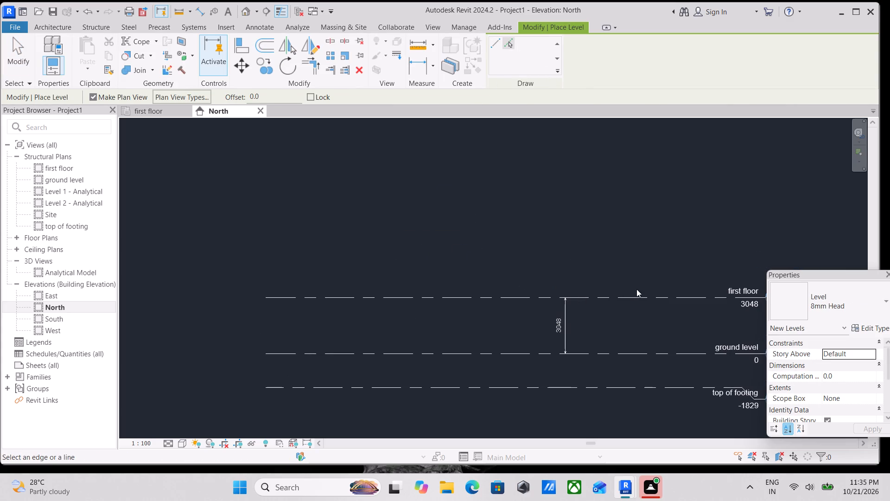
{"action": "scroll", "coordinate": [636, 289], "scroll_direction": "up", "scroll_amount": 3}
{"action": "scroll", "coordinate": [450, 256], "scroll_direction": "down", "scroll_amount": 1}
{"action": "middle_click_drag", "start_coordinate": [450, 256], "coordinate": [484, 262]}
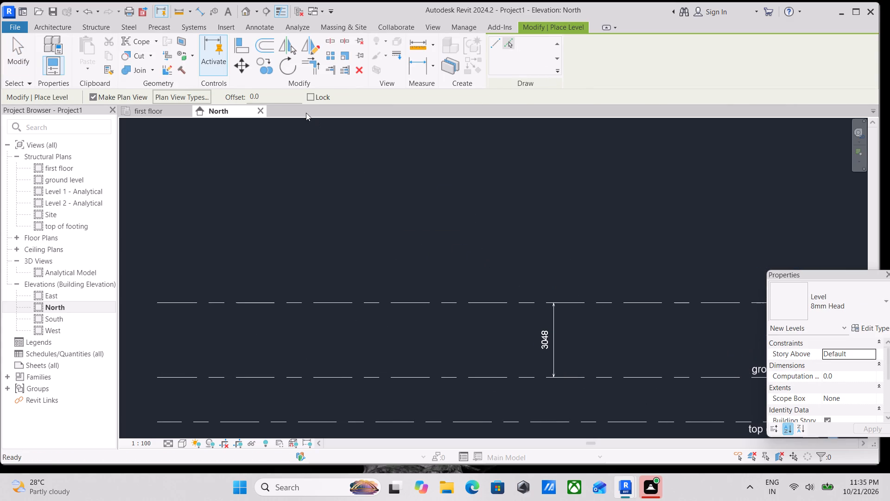
{"action": "left_click_drag", "start_coordinate": [266, 95], "coordinate": [229, 103]}
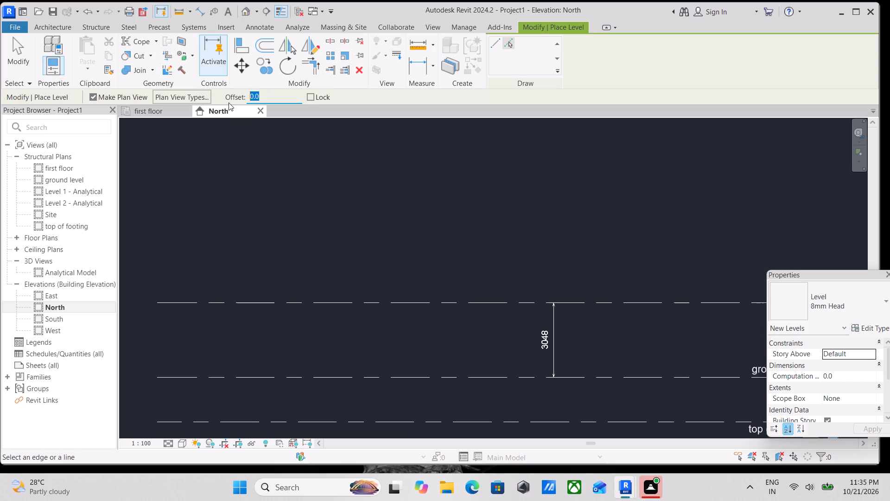
{"action": "type", "text": "10'"}
{"action": "scroll", "coordinate": [450, 298], "scroll_direction": "down", "scroll_amount": 3}
{"action": "left_click", "coordinate": [450, 298]}
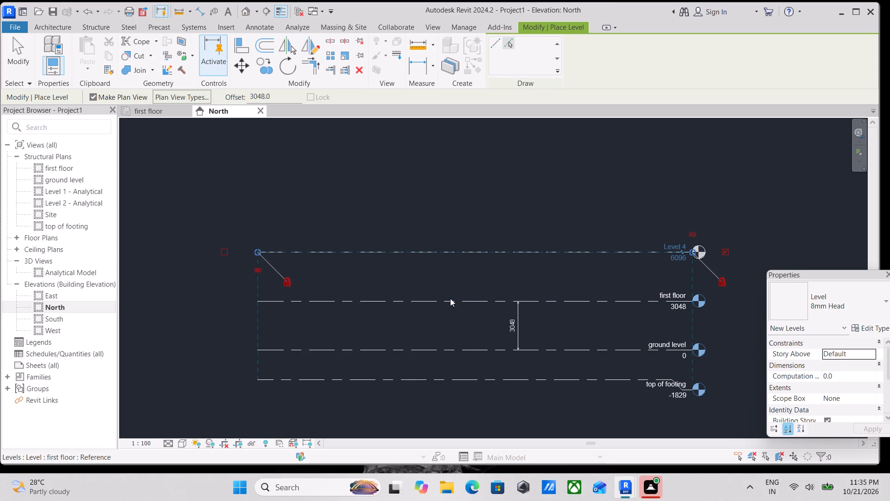
{"action": "key", "text": "Escape"}
{"action": "scroll", "coordinate": [670, 281], "scroll_direction": "up", "scroll_amount": 2}
{"action": "key", "text": "Escape"}
{"action": "key", "text": "Escape"}
Rename the new topmost level as "2nd floor" and rename its corresponding views as well.
{"action": "double_click", "coordinate": [673, 230]}
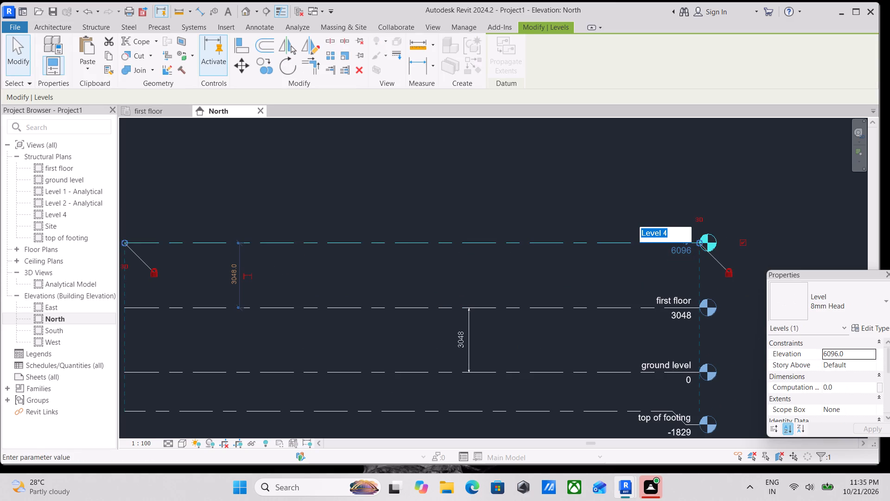
{"action": "scroll", "coordinate": [673, 230], "scroll_direction": "down", "scroll_amount": 2}
{"action": "type", "text": "2nd"}
{"action": "key", "text": "space"}
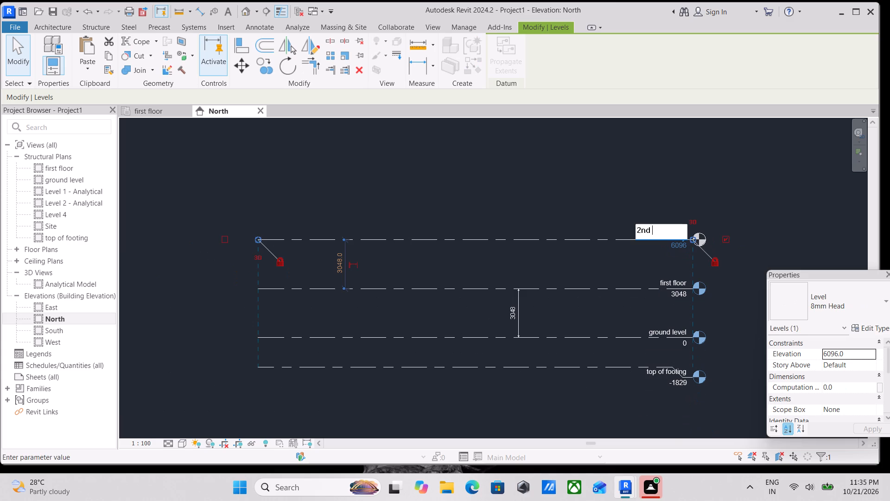
{"action": "type", "text": "floo"}
{"action": "key", "text": "r"}
{"action": "key", "text": "Return"}
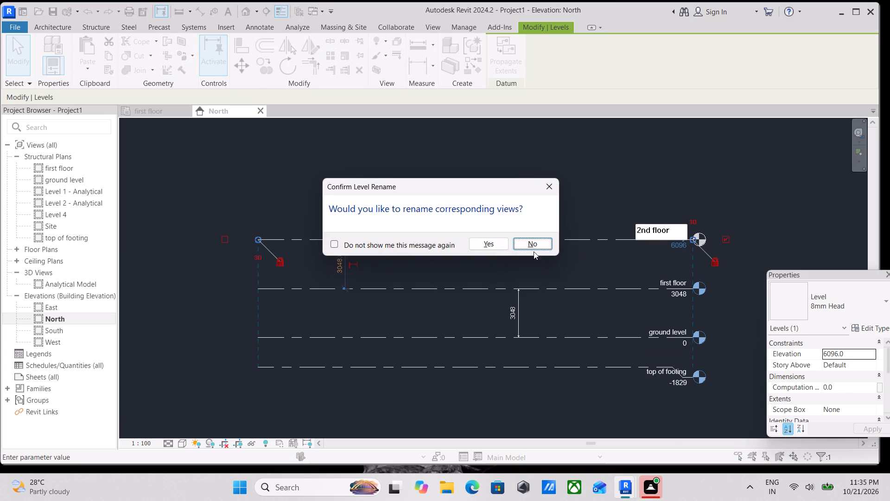
{"action": "left_click", "coordinate": [480, 239]}
{"action": "scroll", "coordinate": [510, 279], "scroll_direction": "down", "scroll_amount": 3}
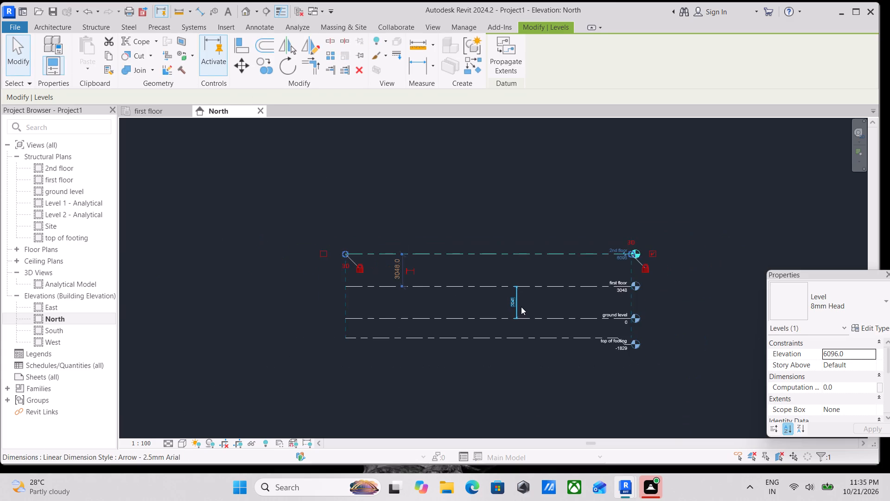
{"action": "key", "text": "Escape"}
Delete the dimension between the first floor and ground level lines.
{"action": "scroll", "coordinate": [521, 307], "scroll_direction": "up", "scroll_amount": 2}
{"action": "left_click", "coordinate": [516, 306]}
{"action": "right_click", "coordinate": [516, 306]}
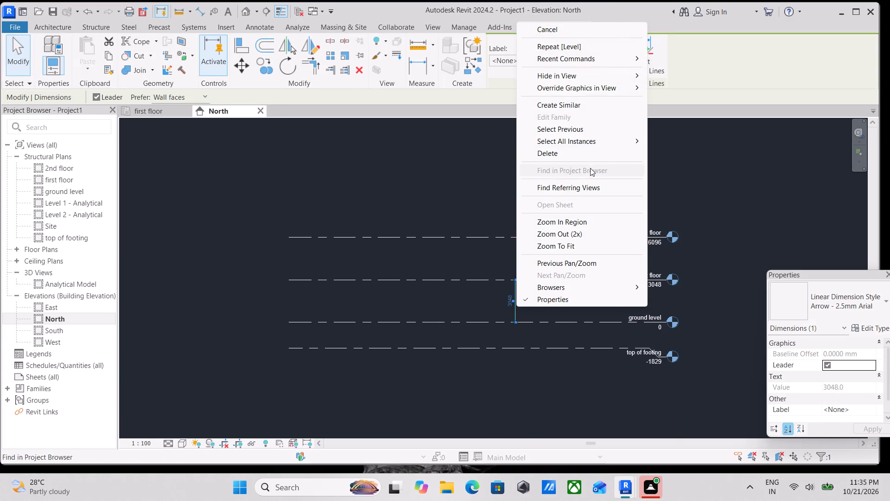
{"action": "left_click", "coordinate": [578, 156]}
{"action": "scroll", "coordinate": [576, 284], "scroll_direction": "down", "scroll_amount": 1}
{"action": "key", "text": "Escape"}
{"action": "scroll", "coordinate": [622, 334], "scroll_direction": "up", "scroll_amount": 5}
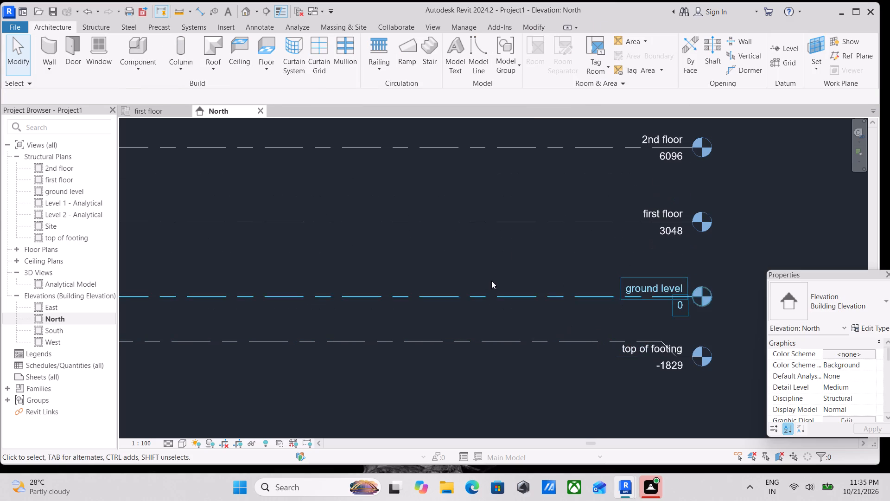
Open the top of footing structural plan.
{"action": "scroll", "coordinate": [190, 172], "scroll_direction": "down", "scroll_amount": 3}
{"action": "scroll", "coordinate": [430, 292], "scroll_direction": "down", "scroll_amount": 2}
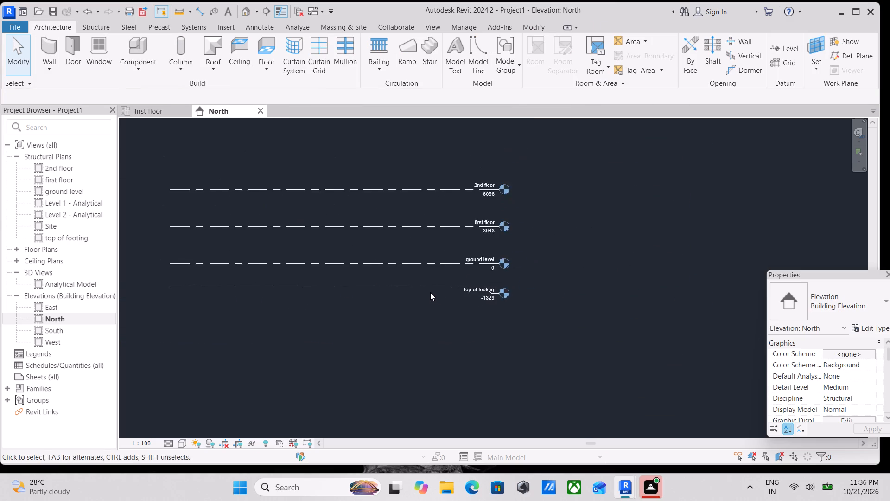
{"action": "middle_click_drag", "start_coordinate": [430, 292], "coordinate": [521, 270]}
{"action": "scroll", "coordinate": [521, 270], "scroll_direction": "up", "scroll_amount": 1}
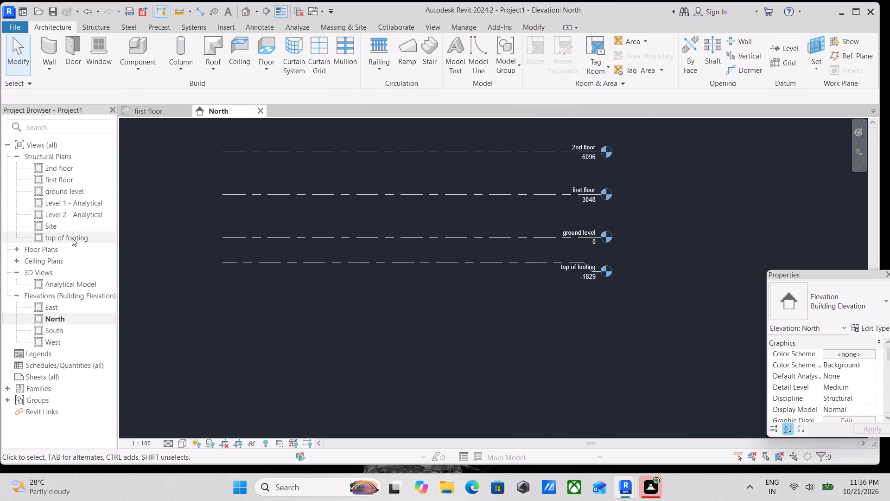
{"action": "double_click", "coordinate": [72, 238]}
{"action": "scroll", "coordinate": [365, 265], "scroll_direction": "up", "scroll_amount": 2}
{"action": "middle_click_drag", "start_coordinate": [398, 253], "coordinate": [347, 270]}
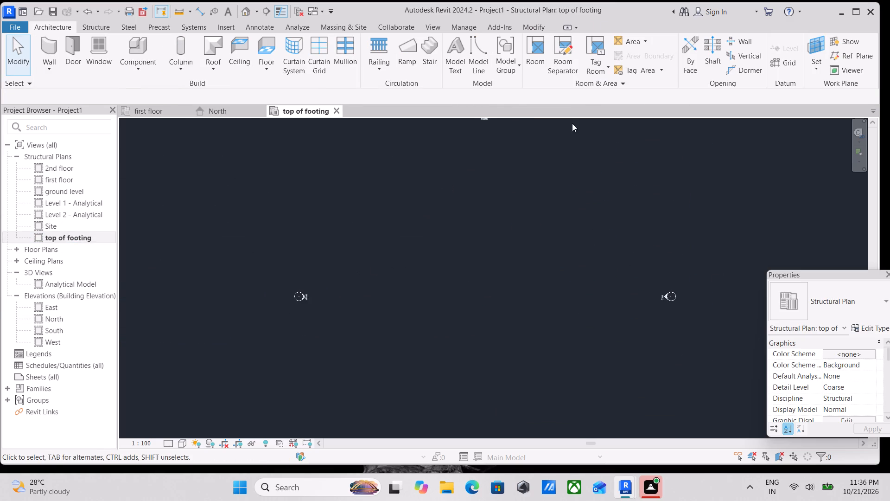
Draw a vertical grid line between the elevation markers, slightly west of the plan's centre, with its bubble at the north end.
{"action": "type", "text": "ll"}
{"action": "scroll", "coordinate": [416, 348], "scroll_direction": "down", "scroll_amount": 2}
{"action": "middle_click_drag", "start_coordinate": [415, 333], "coordinate": [414, 321]}
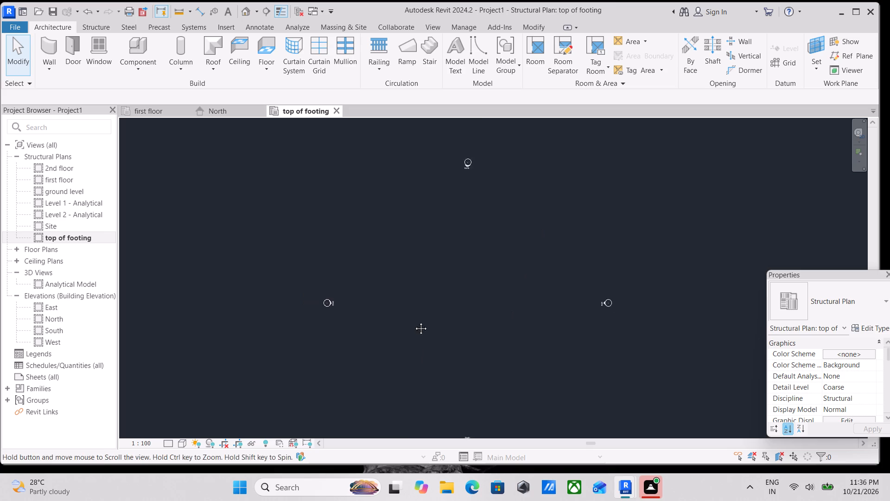
{"action": "middle_click_drag", "start_coordinate": [414, 321], "coordinate": [420, 302]}
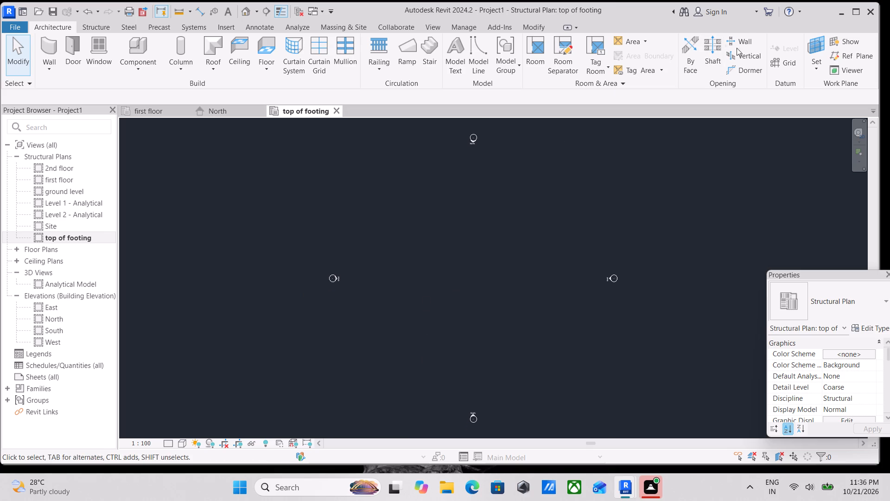
{"action": "left_click", "coordinate": [777, 63]}
{"action": "left_click", "coordinate": [411, 366]}
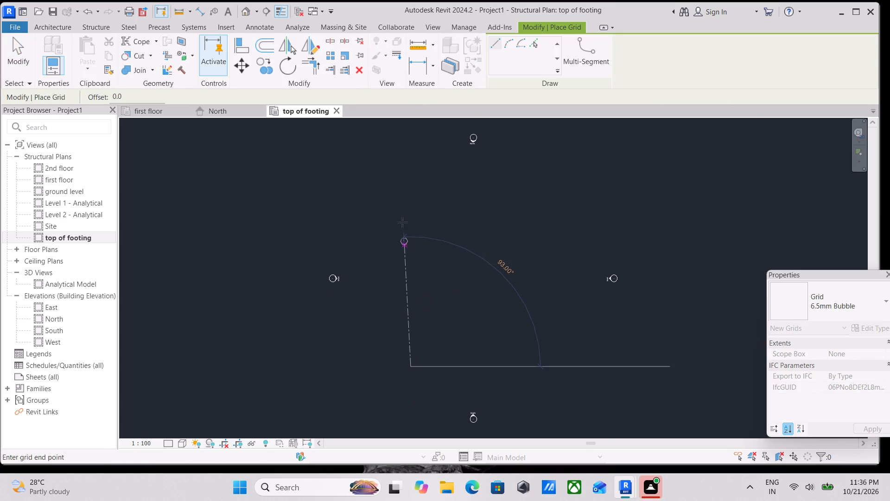
{"action": "middle_click_drag", "start_coordinate": [403, 214], "coordinate": [430, 265]}
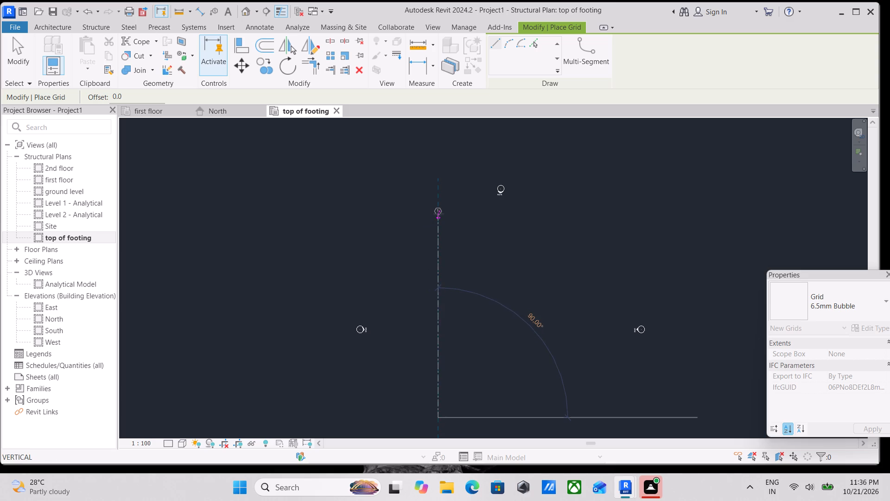
{"action": "left_click", "coordinate": [439, 208]}
{"action": "scroll", "coordinate": [440, 213], "scroll_direction": "up", "scroll_amount": 3}
{"action": "key", "text": "Escape"}
{"action": "scroll", "coordinate": [445, 216], "scroll_direction": "up", "scroll_amount": 3}
{"action": "key", "text": "Escape"}
{"action": "key", "text": "Escape"}
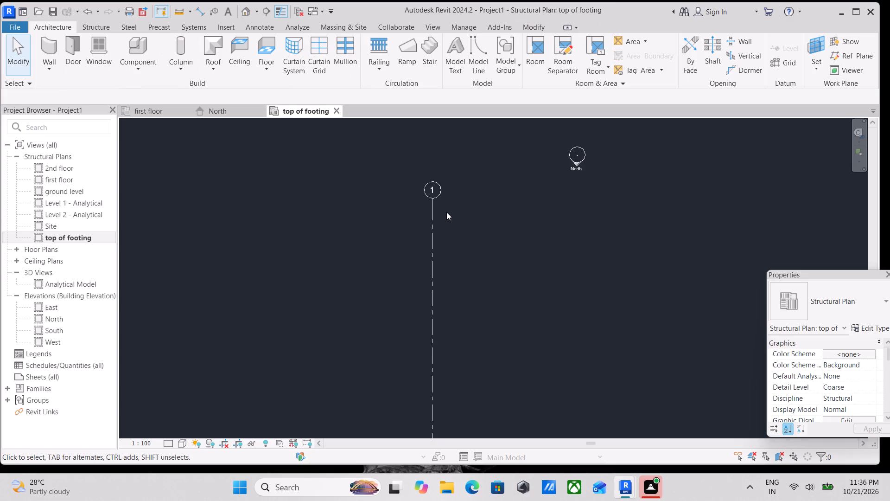
Add four vertical grid lines east of grid 1, each offset 3500 mm from the previous one.
{"action": "scroll", "coordinate": [447, 215], "scroll_direction": "down", "scroll_amount": 2}
{"action": "key", "text": "o"}
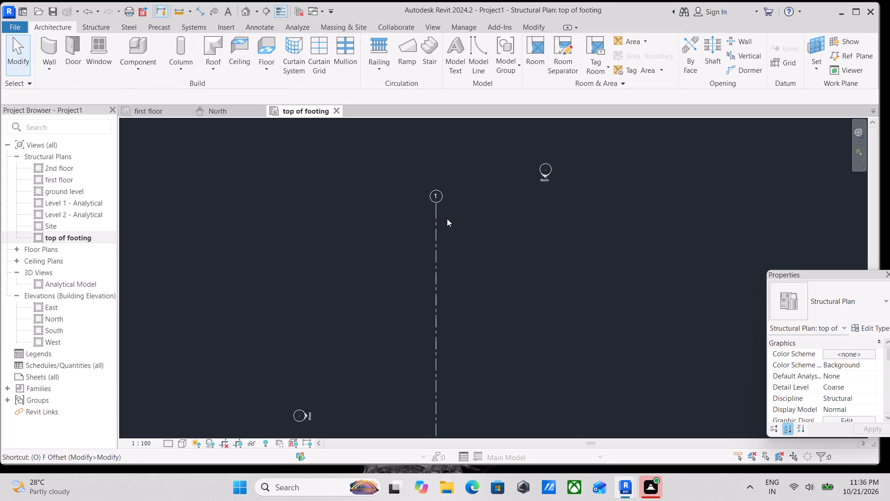
{"action": "key", "text": "Escape"}
{"action": "left_click", "coordinate": [775, 66]}
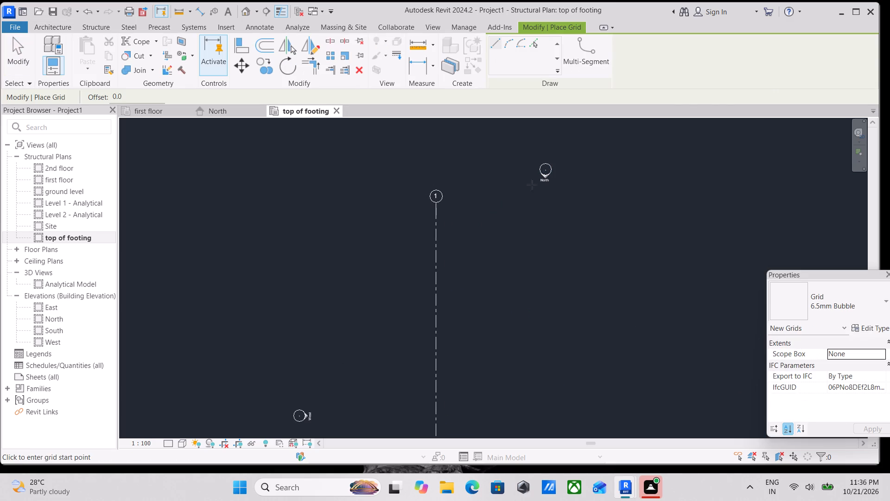
{"action": "left_click_drag", "start_coordinate": [127, 97], "coordinate": [90, 98]}
{"action": "left_click_drag", "start_coordinate": [90, 98], "coordinate": [90, 98]}
{"action": "type", "text": "3500"}
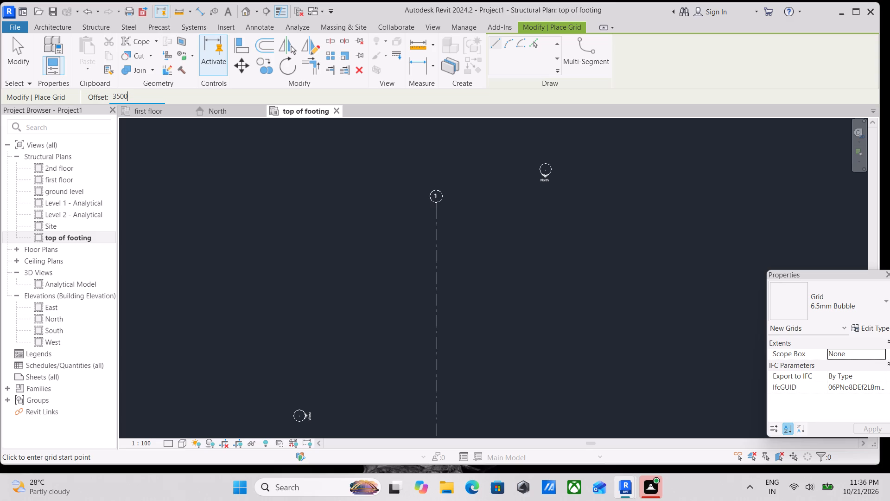
{"action": "type", "text": "mm"}
{"action": "key", "text": "Return"}
{"action": "left_click", "coordinate": [538, 42]}
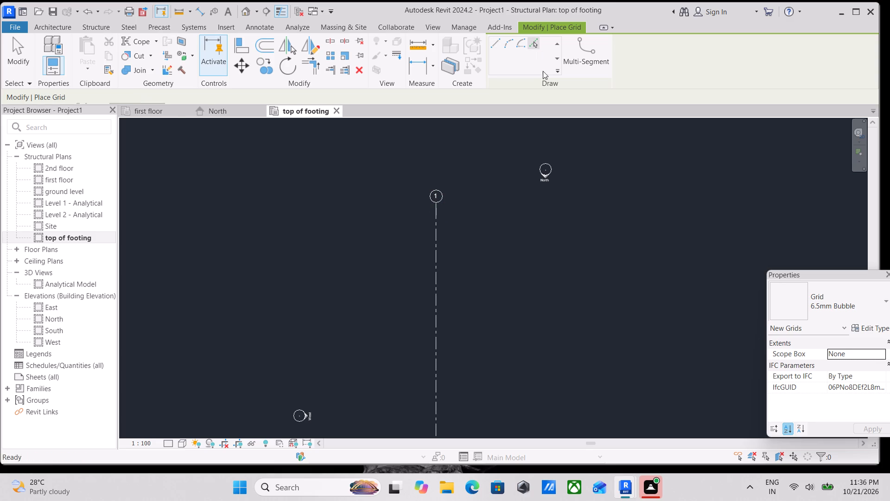
{"action": "left_click", "coordinate": [439, 283]}
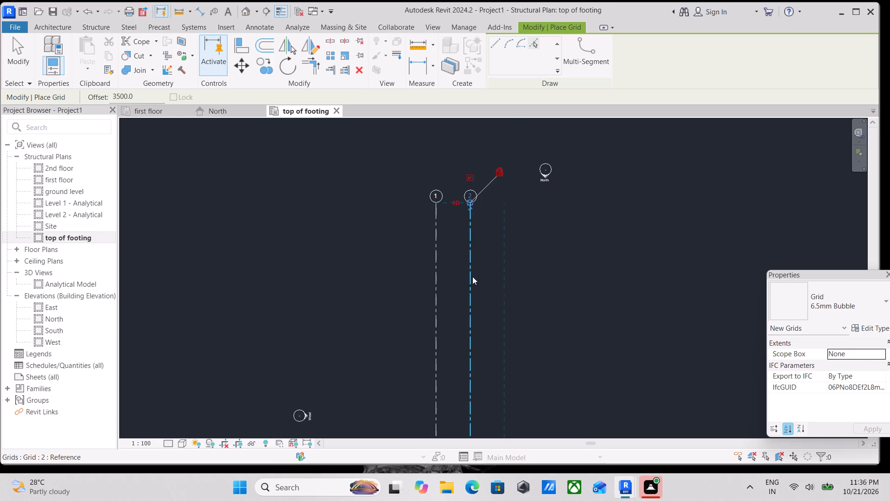
{"action": "left_click", "coordinate": [473, 280]}
{"action": "left_click", "coordinate": [507, 276]}
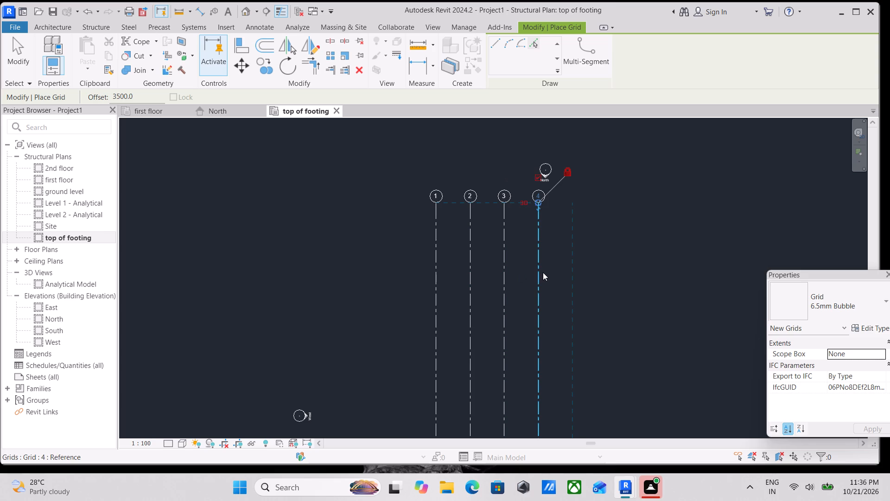
{"action": "left_click", "coordinate": [543, 272]}
{"action": "scroll", "coordinate": [497, 237], "scroll_direction": "up", "scroll_amount": 2}
{"action": "key", "text": "Escape"}
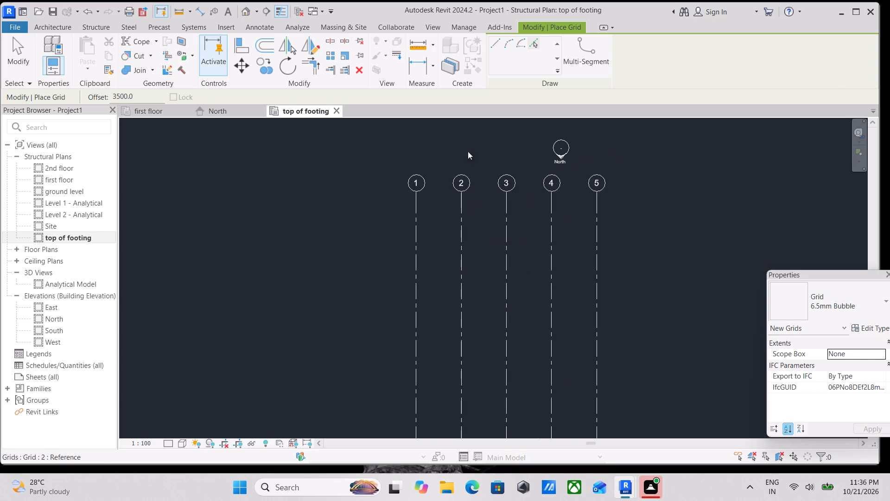
{"action": "key", "text": "Escape"}
Draw a horizontal grid line across all five vertical grids near their north ends, with its bubble at the east end.
{"action": "type", "text": "gr"}
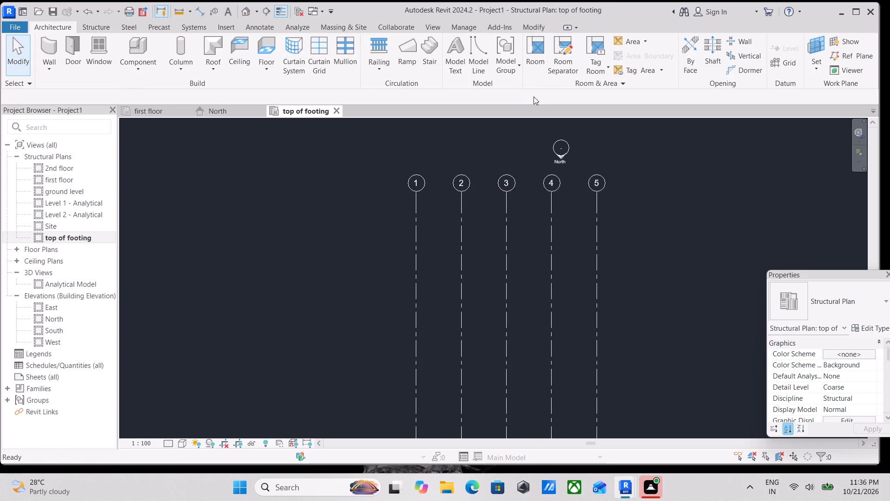
{"action": "left_click", "coordinate": [387, 247]}
{"action": "left_click", "coordinate": [657, 246]}
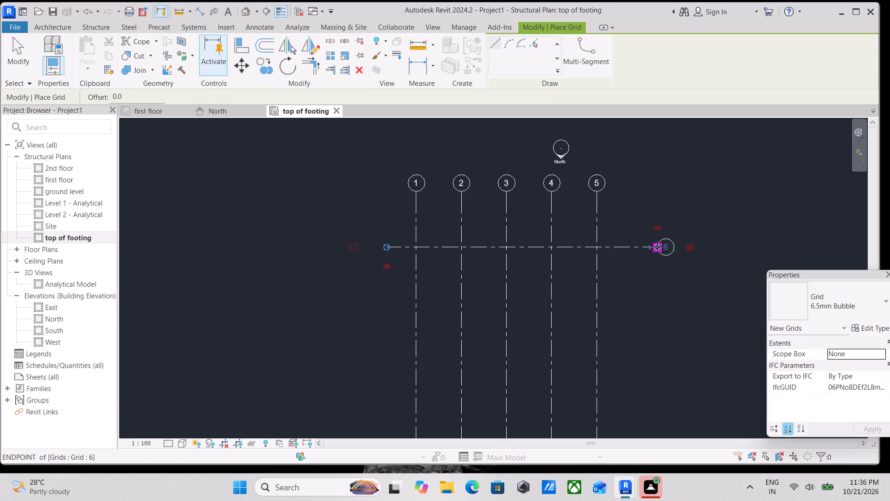
{"action": "scroll", "coordinate": [658, 246], "scroll_direction": "up", "scroll_amount": 3}
{"action": "key", "text": "Escape"}
{"action": "scroll", "coordinate": [664, 249], "scroll_direction": "up", "scroll_amount": 3}
{"action": "key", "text": "Escape"}
{"action": "key", "text": "Escape"}
{"action": "key", "text": "Escape"}
Rename the horizontal grid line as A.
{"action": "double_click", "coordinate": [671, 250]}
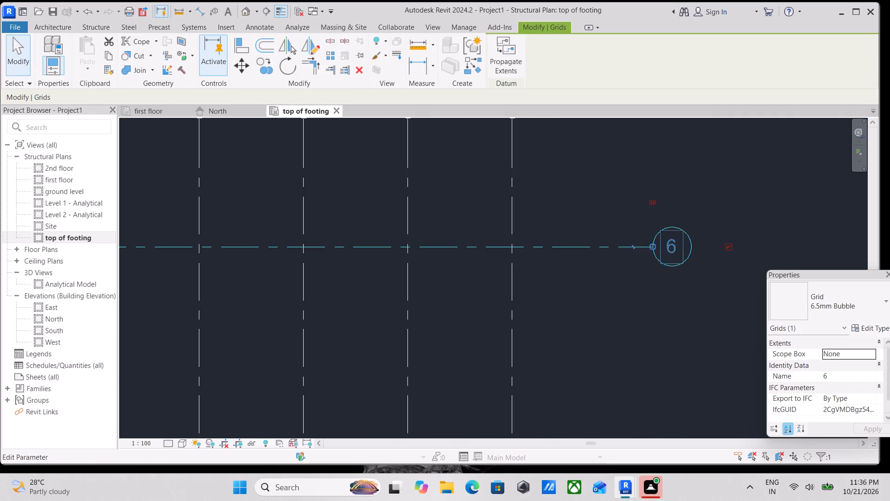
{"action": "key", "text": "a"}
{"action": "key", "text": "Return"}
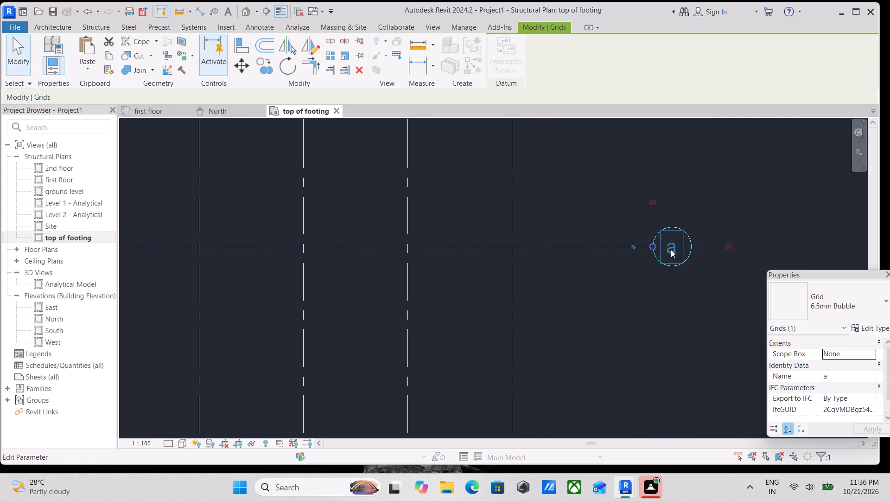
{"action": "scroll", "coordinate": [671, 250], "scroll_direction": "down", "scroll_amount": 4}
{"action": "double_click", "coordinate": [672, 249]}
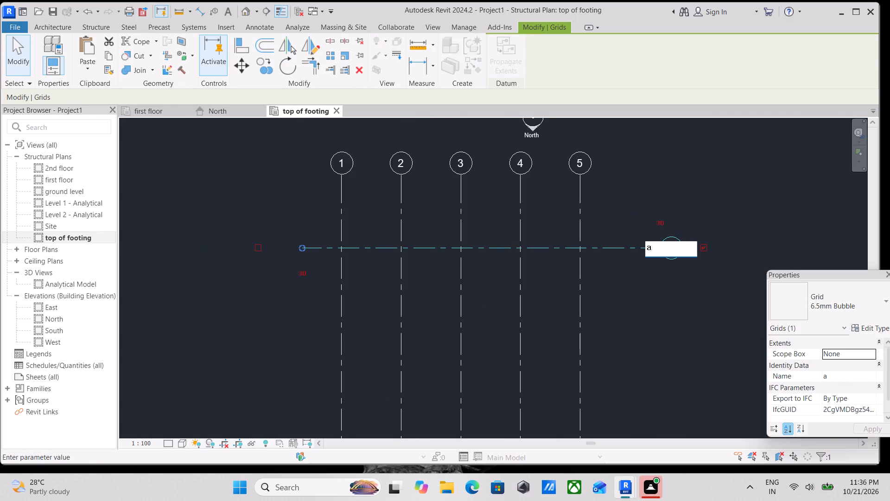
{"action": "key", "text": "BackSpace"}
{"action": "key", "text": "Return"}
{"action": "scroll", "coordinate": [632, 253], "scroll_direction": "down", "scroll_amount": 2}
{"action": "key", "text": "Escape"}
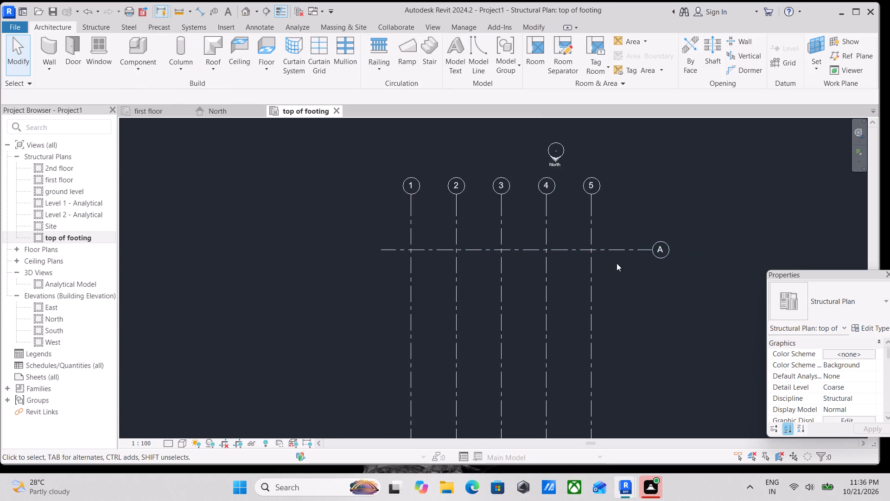
Add a horizontal grid line offset 4000 mm south of grid A.
{"action": "scroll", "coordinate": [508, 279], "scroll_direction": "up", "scroll_amount": 2}
{"action": "scroll", "coordinate": [420, 223], "scroll_direction": "up", "scroll_amount": 3}
{"action": "scroll", "coordinate": [380, 251], "scroll_direction": "down", "scroll_amount": 2}
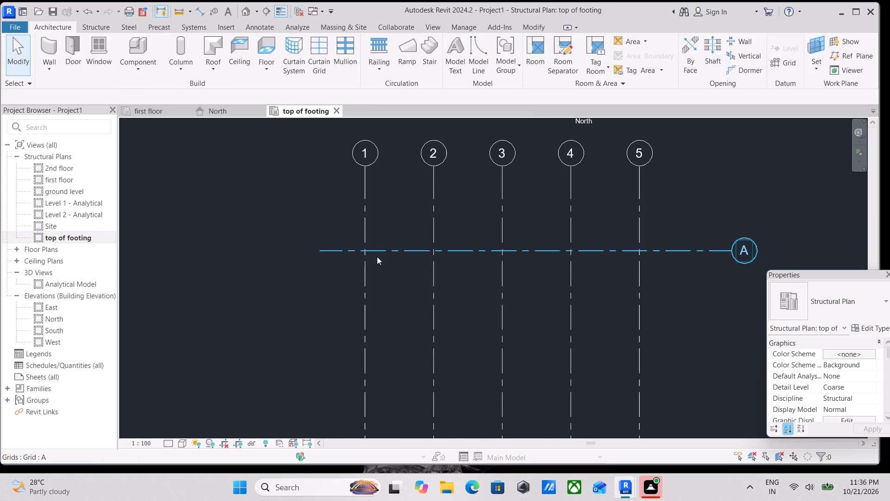
{"action": "left_click", "coordinate": [389, 255]}
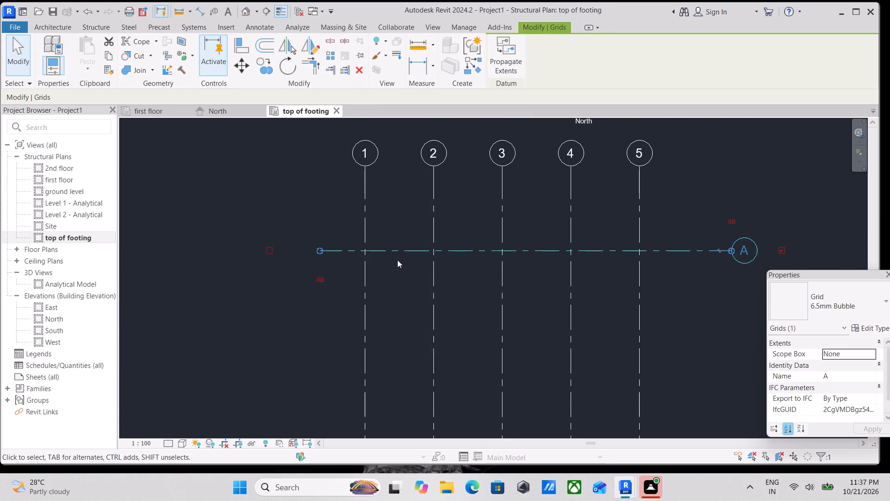
{"action": "scroll", "coordinate": [397, 260], "scroll_direction": "up", "scroll_amount": 2}
{"action": "middle_click_drag", "start_coordinate": [400, 262], "coordinate": [287, 270]}
{"action": "key", "text": "Escape"}
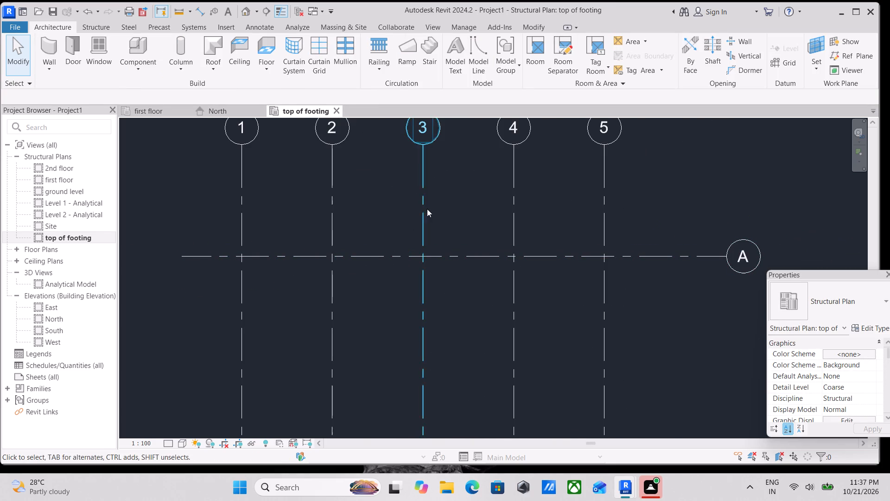
{"action": "type", "text": "GR"}
{"action": "left_click_drag", "start_coordinate": [123, 95], "coordinate": [92, 96]}
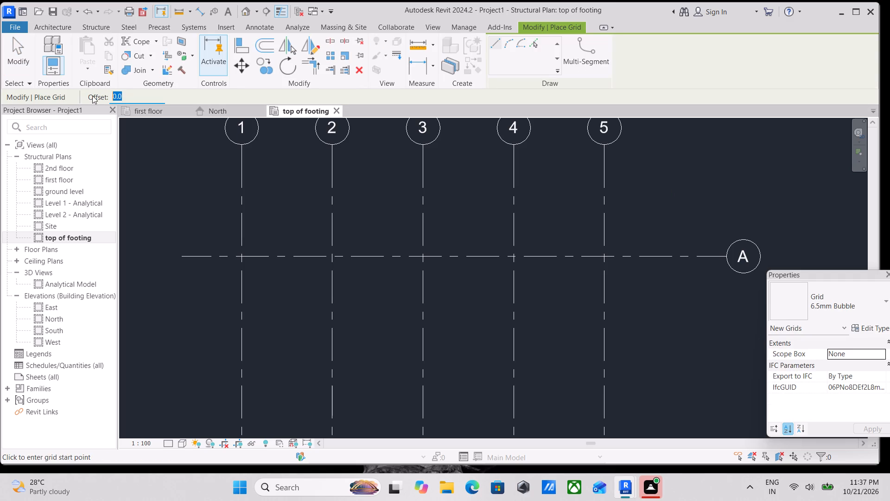
{"action": "type", "text": "4000"}
{"action": "type", "text": "MM"}
{"action": "left_click", "coordinate": [537, 46]}
{"action": "left_click", "coordinate": [390, 259]}
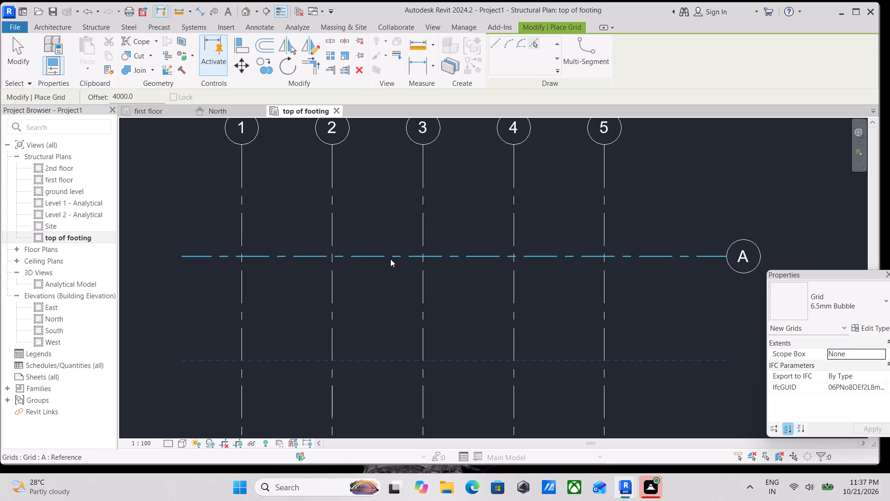
{"action": "scroll", "coordinate": [395, 257], "scroll_direction": "down", "scroll_amount": 1}
{"action": "middle_click_drag", "start_coordinate": [395, 257], "coordinate": [319, 161]}
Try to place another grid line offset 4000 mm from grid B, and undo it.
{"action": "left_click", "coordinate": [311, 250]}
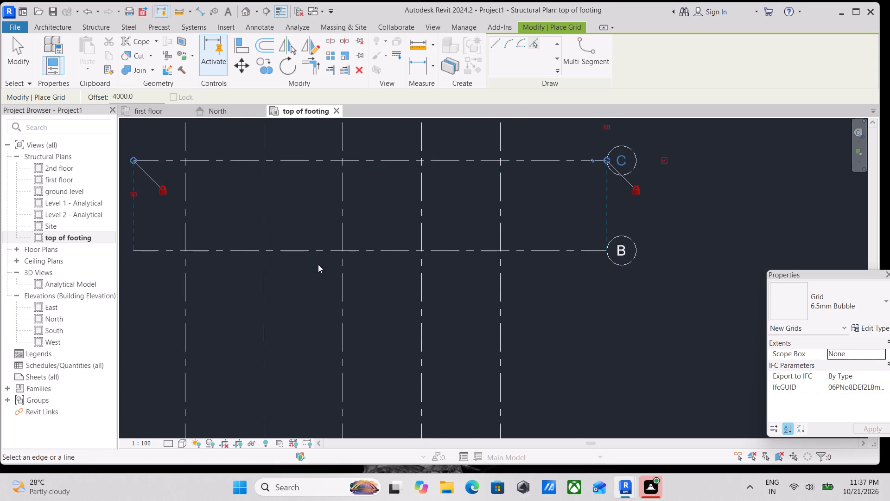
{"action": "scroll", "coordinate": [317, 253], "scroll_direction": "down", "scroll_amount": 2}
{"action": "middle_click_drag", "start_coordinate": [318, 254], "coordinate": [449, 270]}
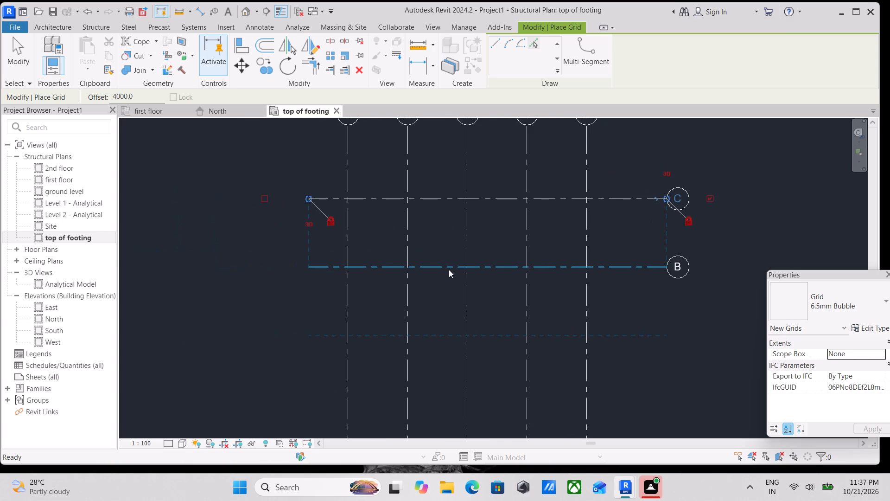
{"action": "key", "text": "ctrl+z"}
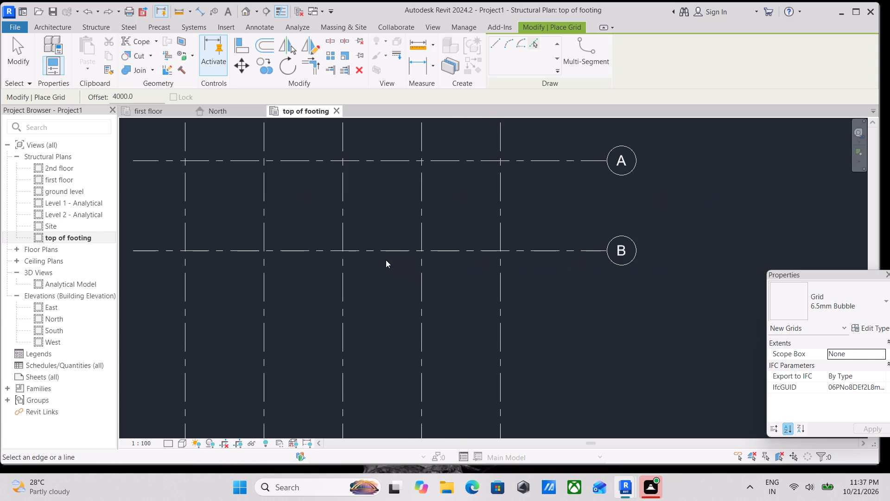
Add two more horizontal grid lines south of grid B, each offset 4000 mm from the previous one.
{"action": "left_click", "coordinate": [384, 252]}
{"action": "scroll", "coordinate": [396, 265], "scroll_direction": "down", "scroll_amount": 1}
{"action": "middle_click_drag", "start_coordinate": [396, 265], "coordinate": [477, 202]}
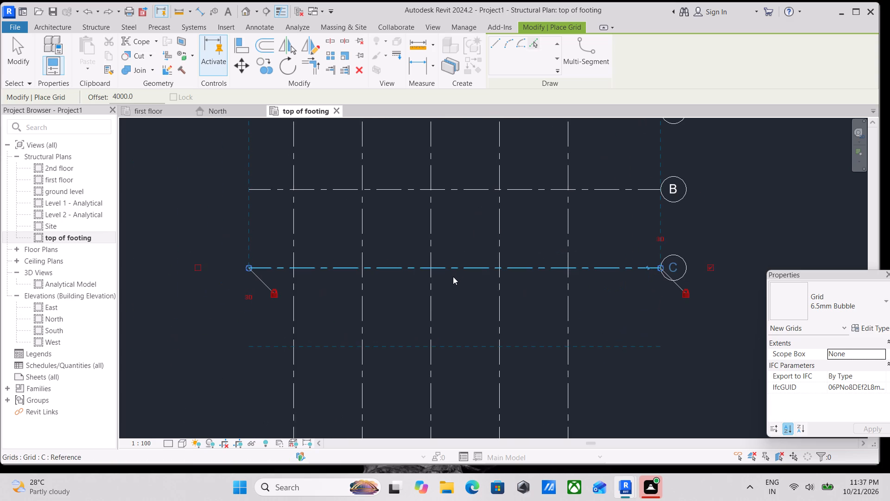
{"action": "left_click", "coordinate": [451, 272]}
{"action": "scroll", "coordinate": [451, 272], "scroll_direction": "down", "scroll_amount": 2}
{"action": "middle_click_drag", "start_coordinate": [454, 279], "coordinate": [490, 346]}
{"action": "key", "text": "Escape"}
{"action": "scroll", "coordinate": [387, 197], "scroll_direction": "down", "scroll_amount": 2}
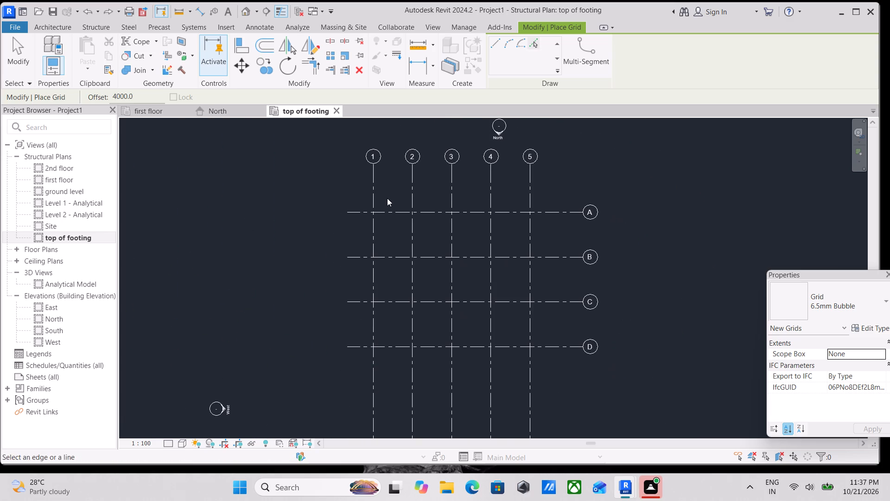
{"action": "key", "text": "Escape"}
Place an isolated M_Footing-Rectangular 1800 x 1200 x 450mm foundation at the intersection of grids 1 and A.
{"action": "middle_click_drag", "start_coordinate": [465, 299], "coordinate": [547, 319]}
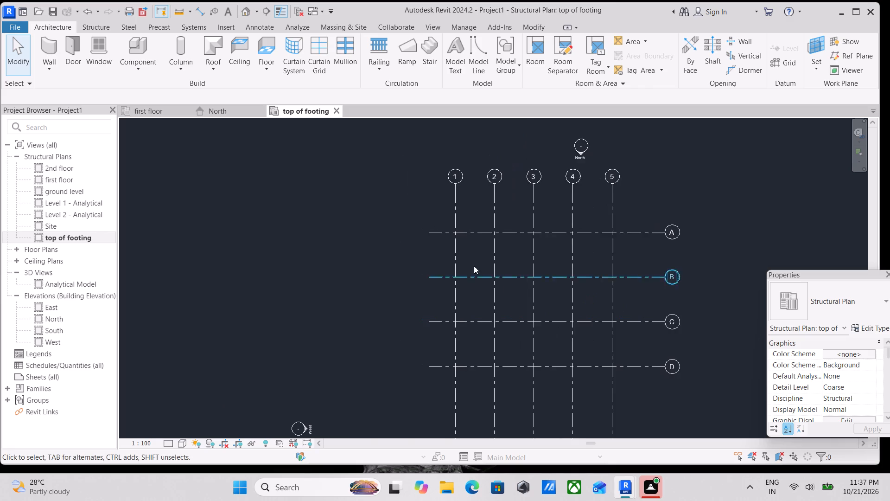
{"action": "scroll", "coordinate": [467, 261], "scroll_direction": "up", "scroll_amount": 3}
{"action": "middle_click_drag", "start_coordinate": [455, 240], "coordinate": [426, 272]}
{"action": "scroll", "coordinate": [419, 240], "scroll_direction": "up", "scroll_amount": 6}
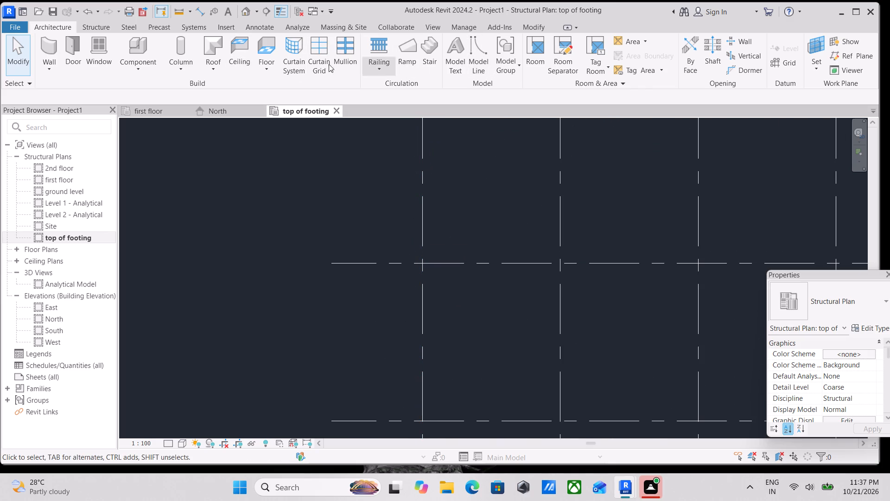
{"action": "left_click", "coordinate": [89, 27]}
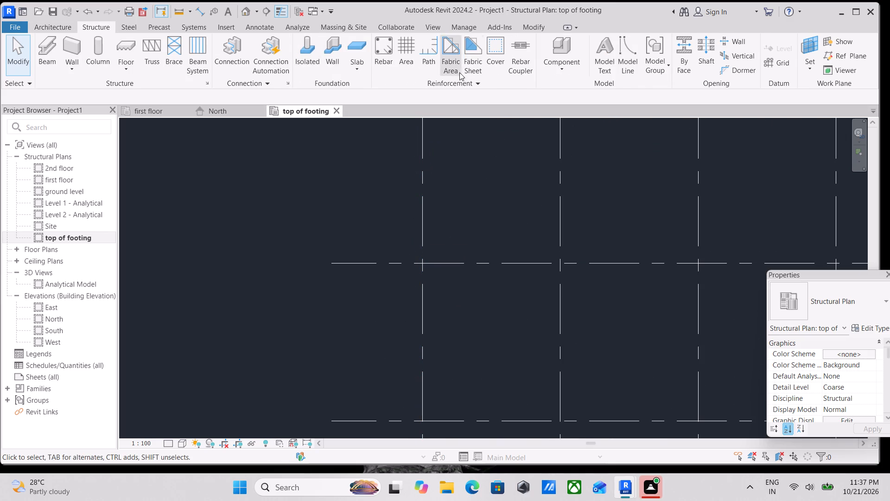
{"action": "left_click", "coordinate": [303, 58]}
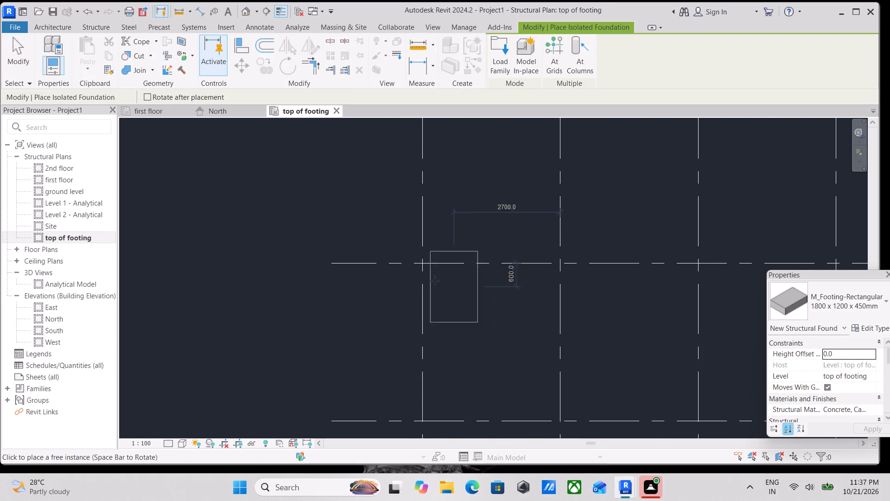
{"action": "left_click", "coordinate": [421, 264]}
Place M_Footing-Rectangular 1800 x 1200 x 450mm foundations at all intersections of grids 1–5 and A–D.
{"action": "scroll", "coordinate": [446, 240], "scroll_direction": "down", "scroll_amount": 4}
{"action": "middle_click_drag", "start_coordinate": [446, 240], "coordinate": [353, 239]}
{"action": "scroll", "coordinate": [361, 238], "scroll_direction": "up", "scroll_amount": 1}
{"action": "left_click", "coordinate": [557, 56]}
{"action": "scroll", "coordinate": [492, 160], "scroll_direction": "down", "scroll_amount": 5}
{"action": "middle_click_drag", "start_coordinate": [487, 159], "coordinate": [430, 123]}
{"action": "scroll", "coordinate": [430, 122], "scroll_direction": "up", "scroll_amount": 1}
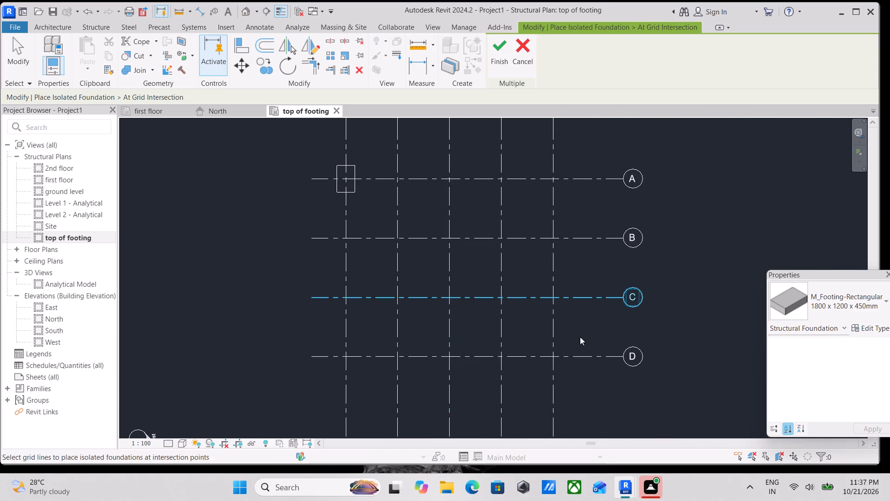
{"action": "left_click_drag", "start_coordinate": [574, 374], "coordinate": [293, 163]}
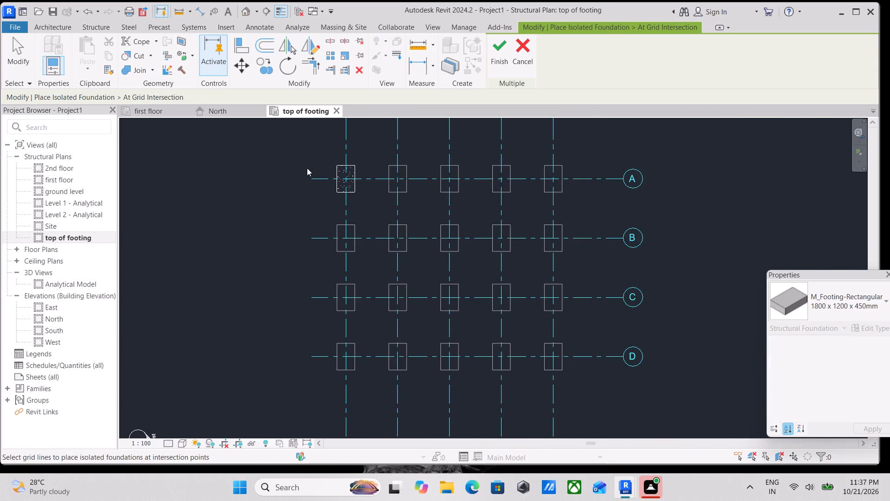
{"action": "left_click", "coordinate": [498, 42]}
{"action": "scroll", "coordinate": [354, 212], "scroll_direction": "up", "scroll_amount": 1}
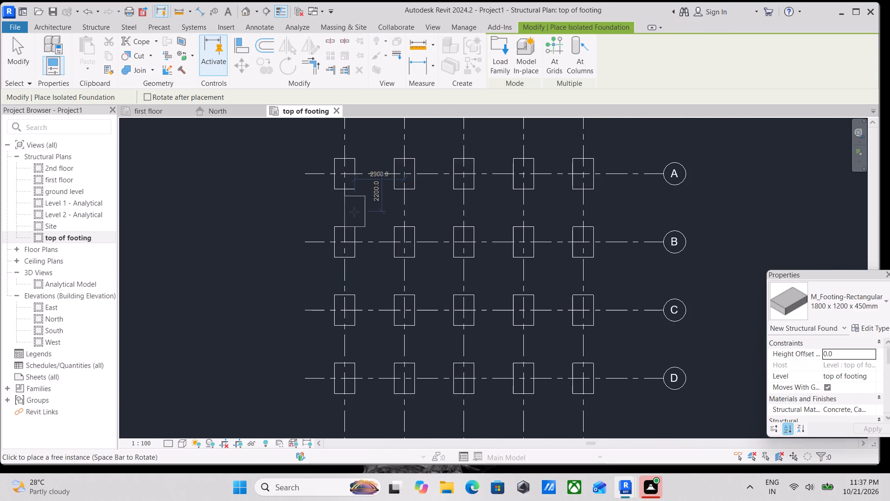
{"action": "key", "text": "Escape"}
Examine the footing layout across the whole grid in the top of footing plan.
{"action": "scroll", "coordinate": [354, 212], "scroll_direction": "down", "scroll_amount": 9}
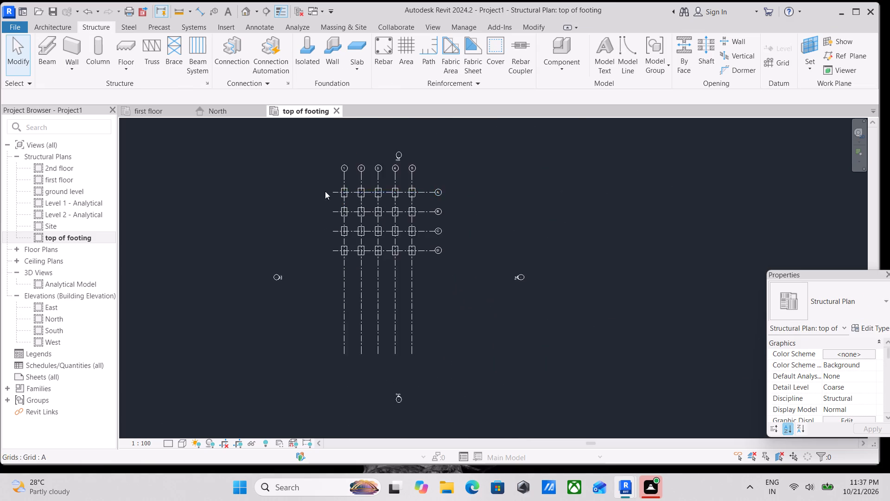
{"action": "scroll", "coordinate": [321, 195], "scroll_direction": "up", "scroll_amount": 10}
{"action": "scroll", "coordinate": [358, 197], "scroll_direction": "down", "scroll_amount": 2}
{"action": "middle_click_drag", "start_coordinate": [358, 197], "coordinate": [374, 243]}
{"action": "scroll", "coordinate": [353, 200], "scroll_direction": "down", "scroll_amount": 4}
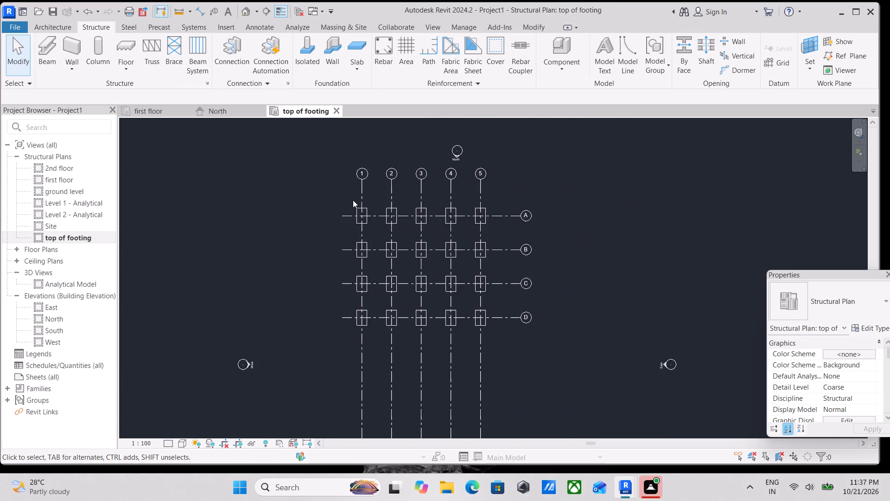
{"action": "scroll", "coordinate": [363, 212], "scroll_direction": "up", "scroll_amount": 7}
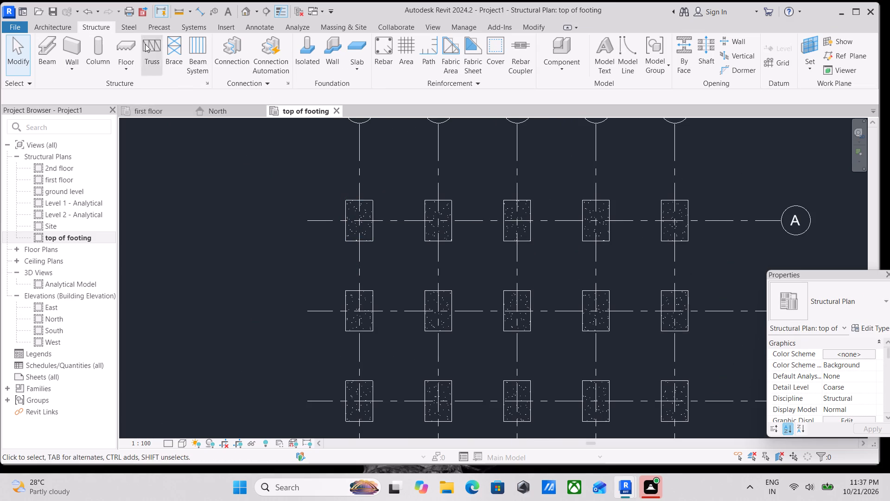
{"action": "scroll", "coordinate": [114, 59], "scroll_direction": "down", "scroll_amount": 4}
{"action": "scroll", "coordinate": [889, 335], "scroll_direction": "down", "scroll_amount": 2}
{"action": "scroll", "coordinate": [638, 263], "scroll_direction": "down", "scroll_amount": 4}
{"action": "middle_click_drag", "start_coordinate": [560, 242], "coordinate": [504, 286]}
{"action": "scroll", "coordinate": [573, 257], "scroll_direction": "down", "scroll_amount": 4}
{"action": "scroll", "coordinate": [579, 327], "scroll_direction": "up", "scroll_amount": 3}
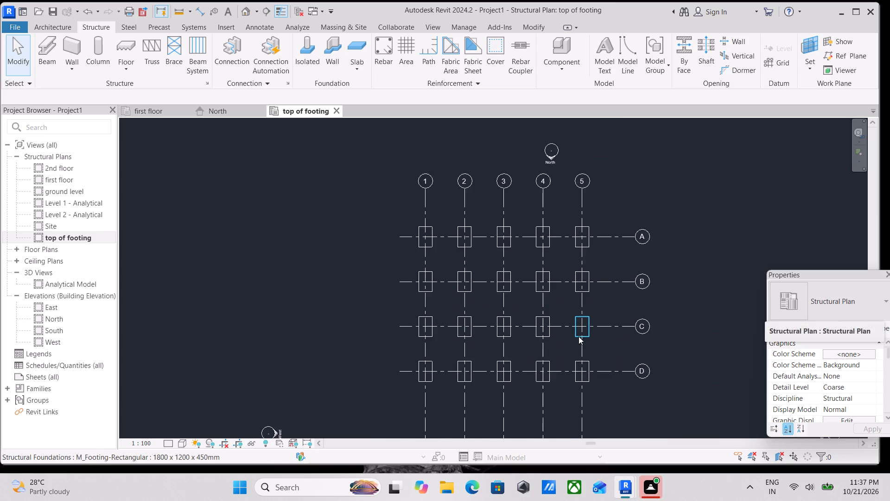
{"action": "scroll", "coordinate": [501, 286], "scroll_direction": "up", "scroll_amount": 2}
{"action": "scroll", "coordinate": [383, 241], "scroll_direction": "up", "scroll_amount": 3}
{"action": "scroll", "coordinate": [372, 198], "scroll_direction": "up", "scroll_amount": 3}
{"action": "middle_click_drag", "start_coordinate": [427, 237], "coordinate": [422, 253]}
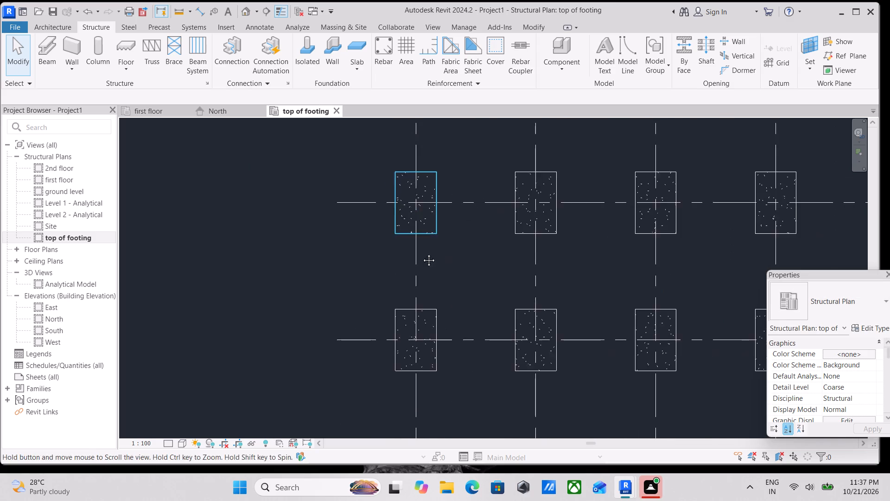
{"action": "middle_click_drag", "start_coordinate": [422, 253], "coordinate": [397, 297]}
{"action": "scroll", "coordinate": [385, 295], "scroll_direction": "up", "scroll_amount": 1}
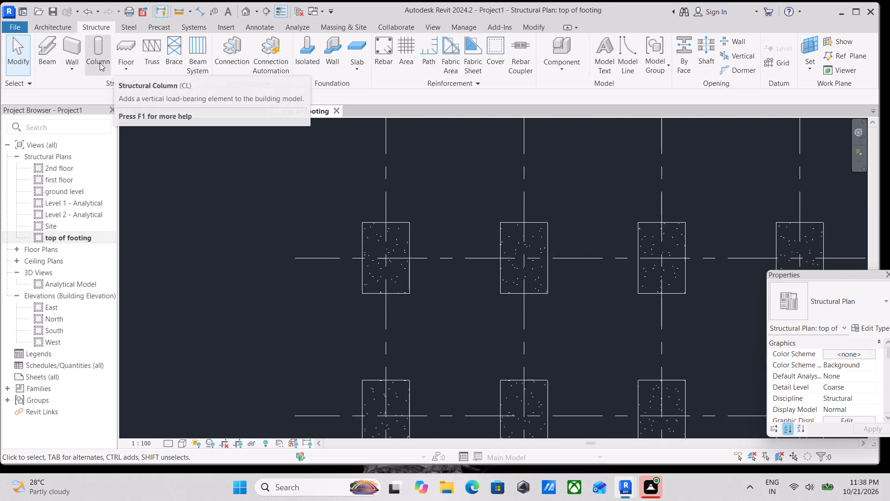
In the ground level plan, place a 300 x 450mm M_Concrete-Rectangular-Column at grids 1 and A, with its depth set to top of footing.
{"action": "left_click", "coordinate": [99, 63]}
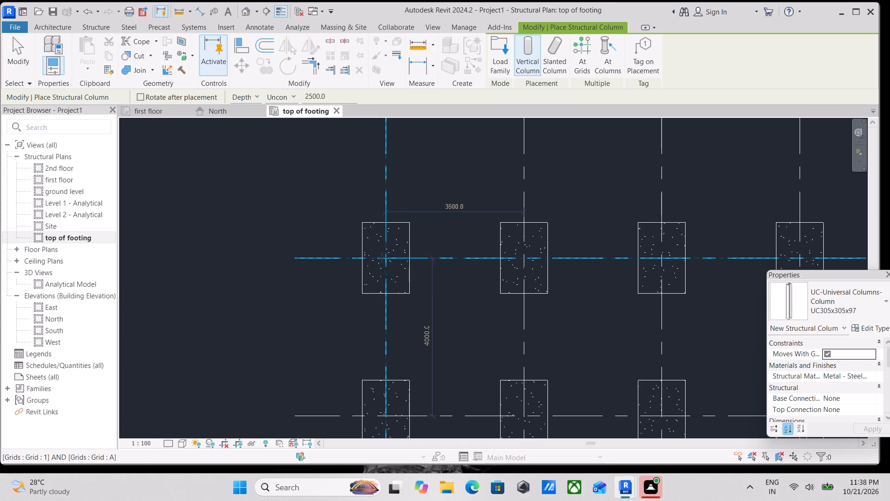
{"action": "scroll", "coordinate": [382, 258], "scroll_direction": "down", "scroll_amount": 3}
{"action": "left_click", "coordinate": [858, 308]}
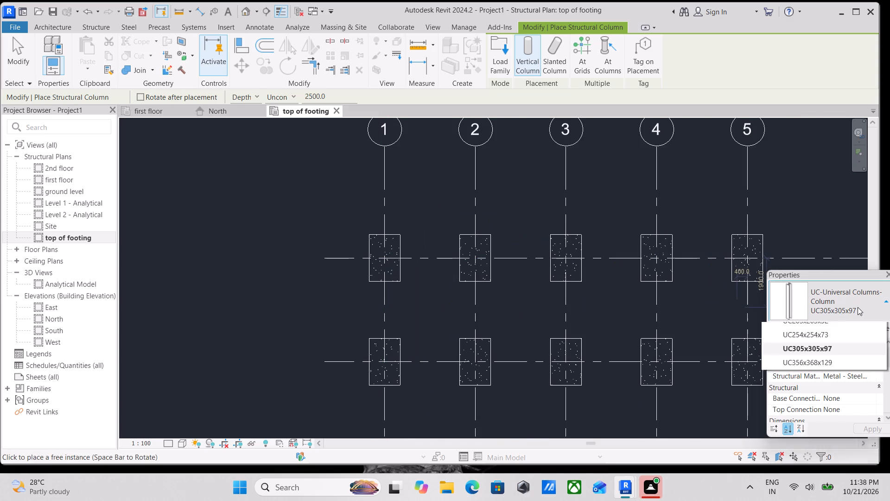
{"action": "left_click", "coordinate": [824, 373]}
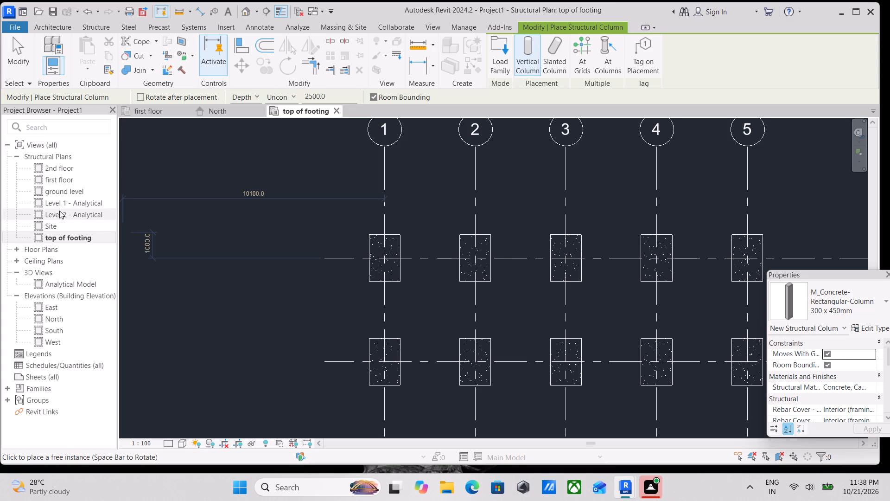
{"action": "double_click", "coordinate": [56, 191]}
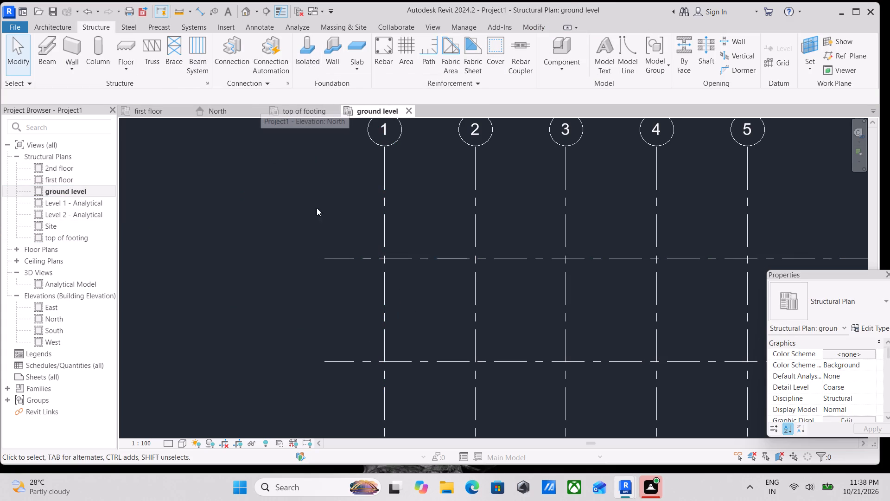
{"action": "left_click", "coordinate": [98, 60]}
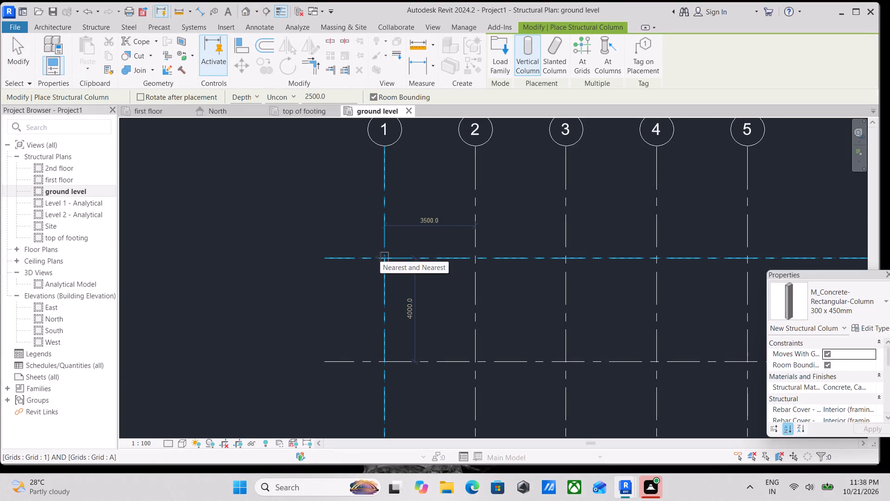
{"action": "scroll", "coordinate": [380, 257], "scroll_direction": "up", "scroll_amount": 2}
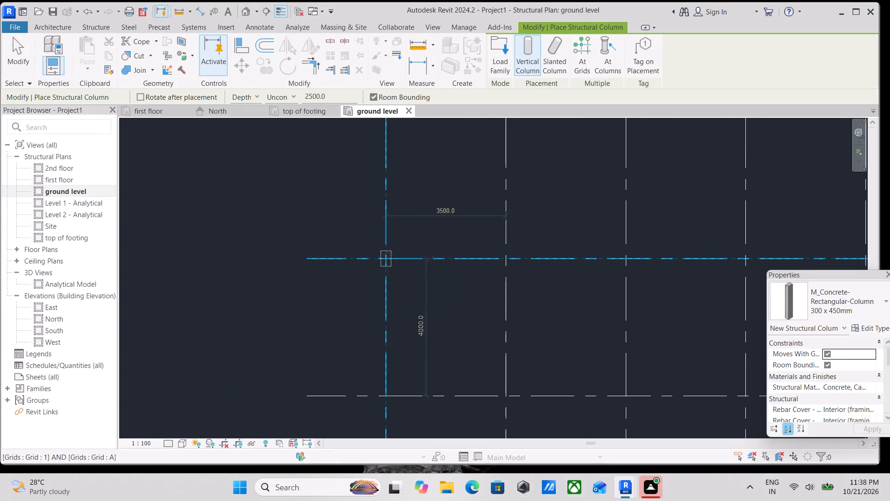
{"action": "left_click", "coordinate": [293, 92]}
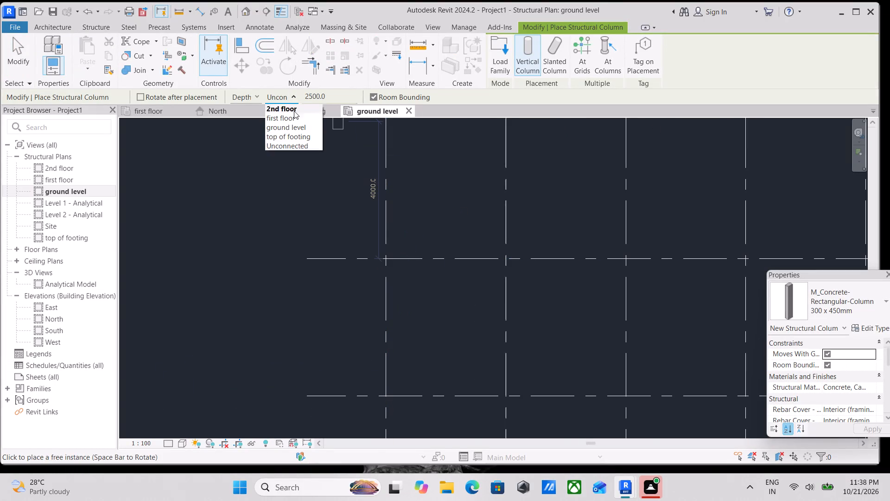
{"action": "left_click", "coordinate": [297, 139]}
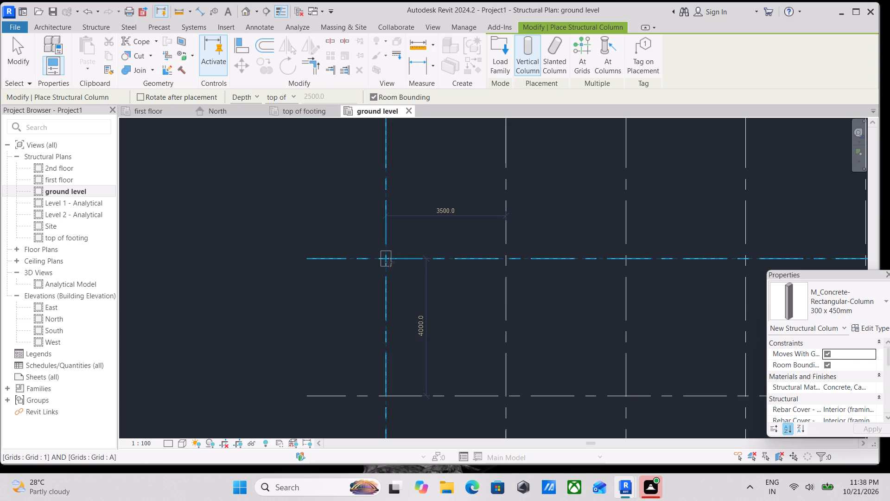
{"action": "left_click", "coordinate": [389, 262]}
Place the same 300 x 450mm concrete columns at all intersections of grids 1–5 and A–D.
{"action": "scroll", "coordinate": [431, 242], "scroll_direction": "down", "scroll_amount": 4}
{"action": "middle_click_drag", "start_coordinate": [431, 242], "coordinate": [309, 201]}
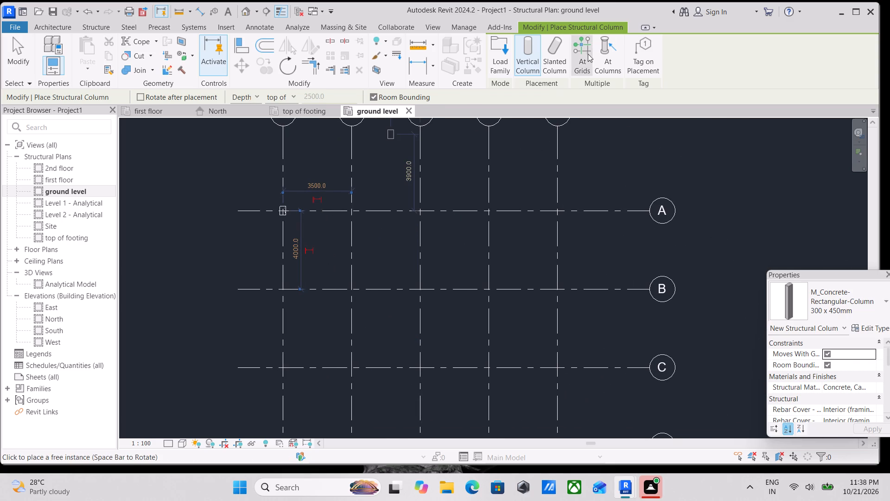
{"action": "left_click", "coordinate": [582, 54]}
{"action": "scroll", "coordinate": [621, 432], "scroll_direction": "down", "scroll_amount": 3}
{"action": "middle_click_drag", "start_coordinate": [620, 423], "coordinate": [584, 336]}
{"action": "left_click_drag", "start_coordinate": [585, 384], "coordinate": [449, 291]}
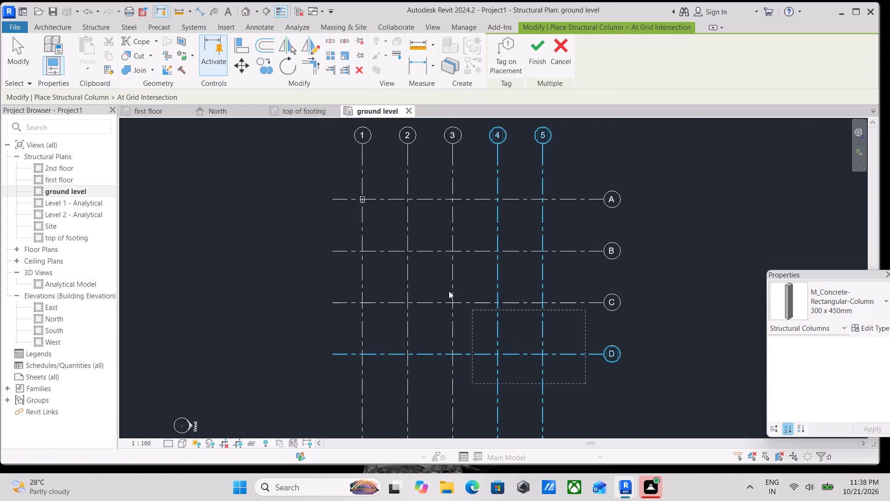
{"action": "left_click_drag", "start_coordinate": [449, 291], "coordinate": [342, 178]}
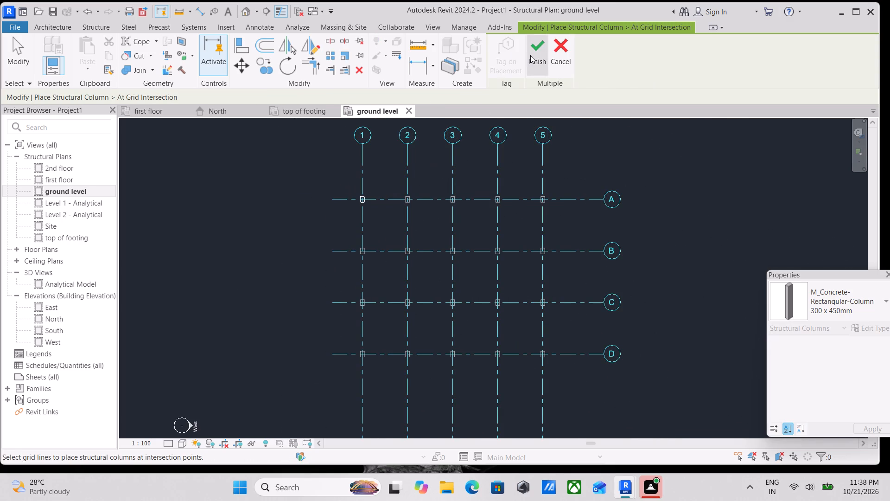
{"action": "left_click", "coordinate": [530, 55]}
{"action": "scroll", "coordinate": [345, 340], "scroll_direction": "up", "scroll_amount": 3}
{"action": "middle_click_drag", "start_coordinate": [359, 258], "coordinate": [376, 335]}
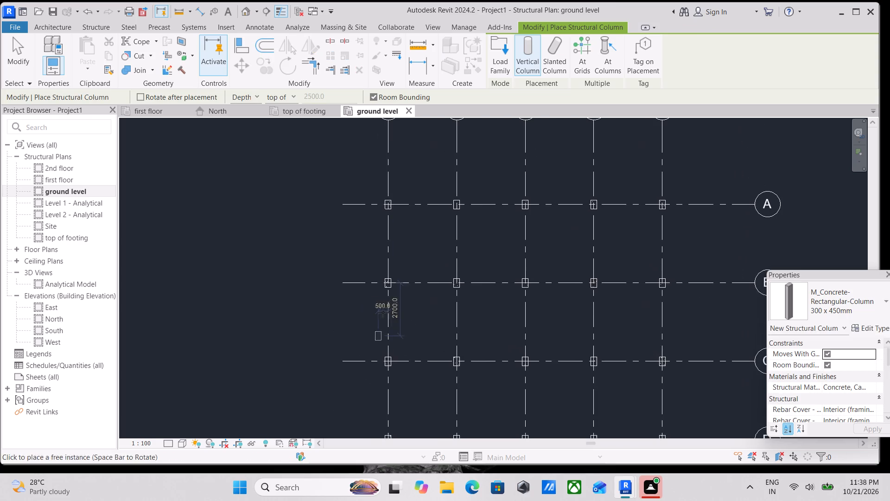
{"action": "scroll", "coordinate": [422, 177], "scroll_direction": "up", "scroll_amount": 2}
{"action": "key", "text": "Escape"}
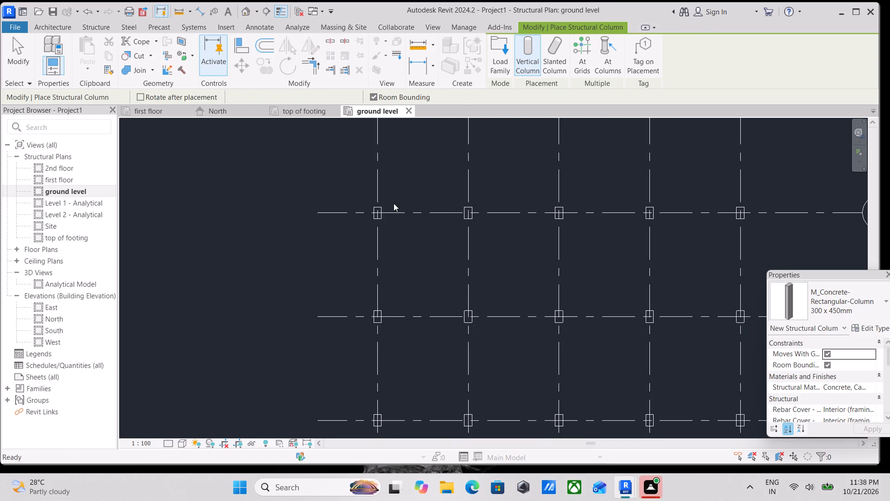
{"action": "scroll", "coordinate": [362, 213], "scroll_direction": "up", "scroll_amount": 3}
{"action": "key", "text": "Escape"}
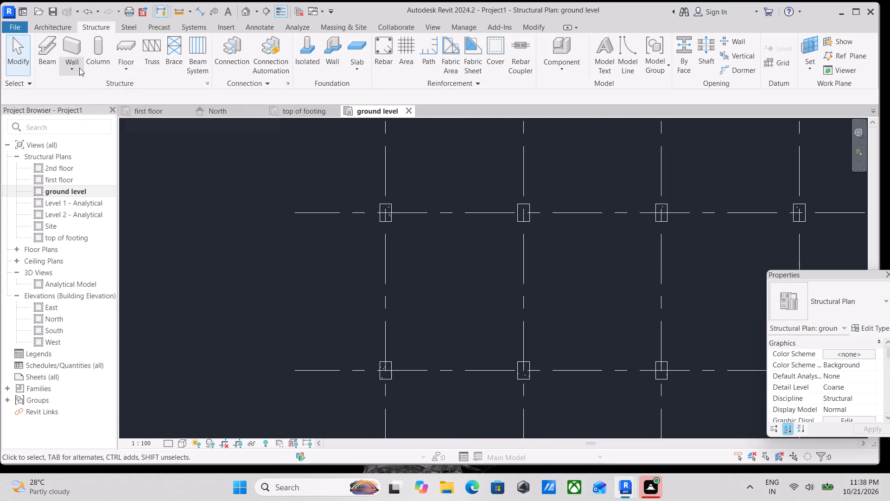
Start a structural beam and choose the M_HSS Square type HSS152.4X152.4X9.5.
{"action": "left_click", "coordinate": [40, 60]}
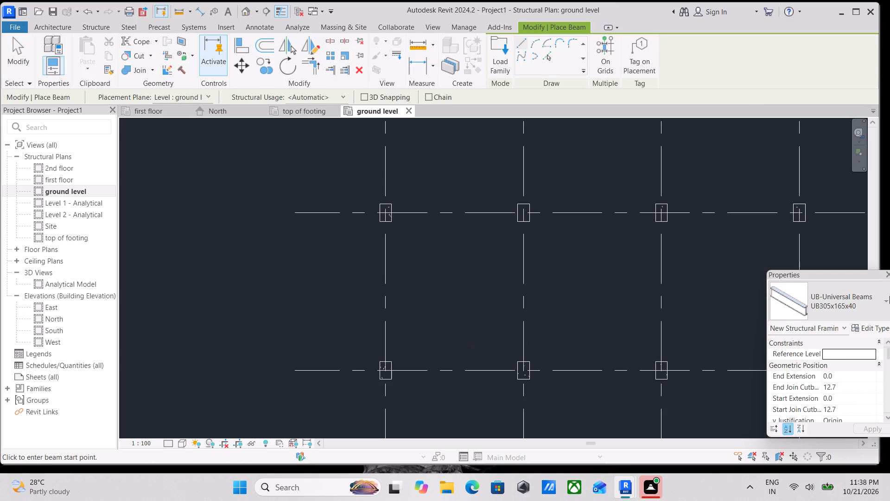
{"action": "left_click", "coordinate": [880, 305]}
{"action": "scroll", "coordinate": [826, 267], "scroll_direction": "down", "scroll_amount": 2}
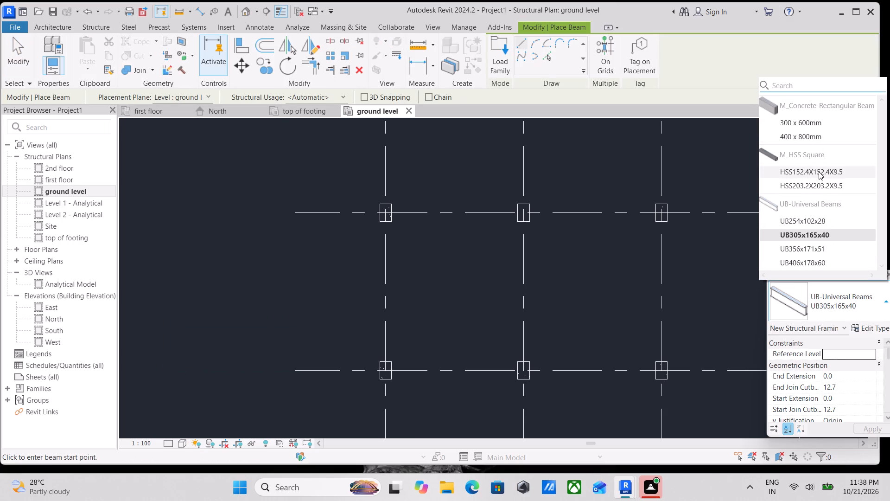
{"action": "left_click", "coordinate": [819, 172]}
{"action": "scroll", "coordinate": [273, 249], "scroll_direction": "up", "scroll_amount": 2}
{"action": "scroll", "coordinate": [396, 248], "scroll_direction": "up", "scroll_amount": 3}
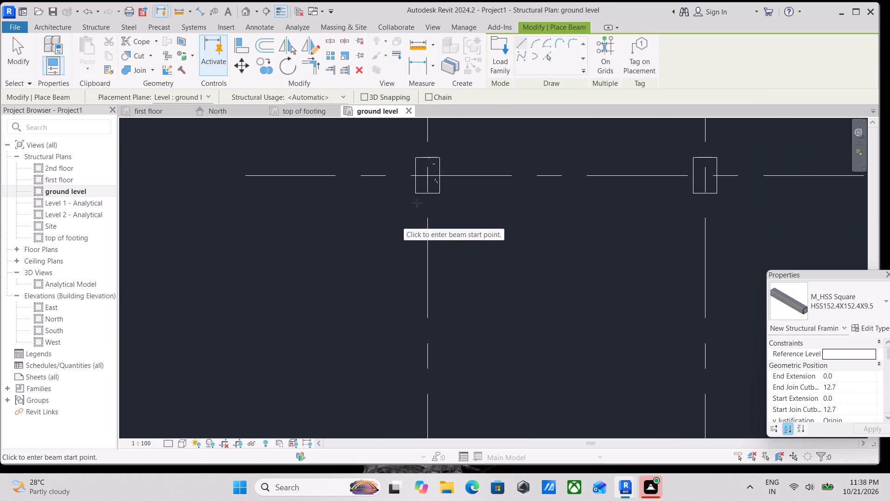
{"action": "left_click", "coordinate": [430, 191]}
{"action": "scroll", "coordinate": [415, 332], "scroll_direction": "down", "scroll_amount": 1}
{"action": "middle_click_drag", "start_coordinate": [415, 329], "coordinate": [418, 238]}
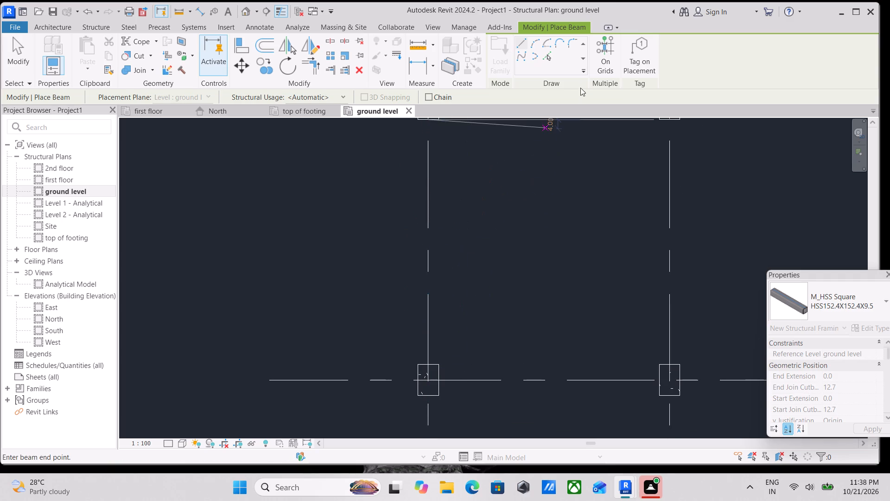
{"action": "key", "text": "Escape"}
Place HSS152.4X152.4X9.5 beams between the columns along all grid lines 1–5 and A–D on the ground level.
{"action": "left_click", "coordinate": [606, 47]}
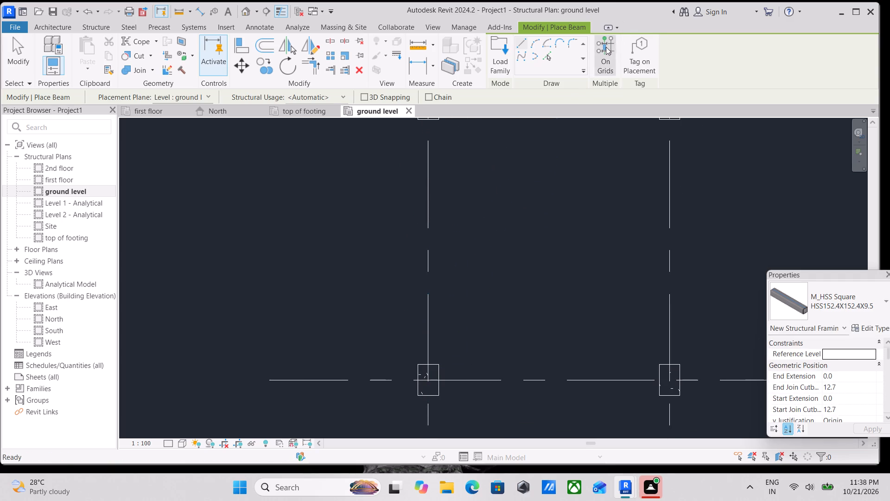
{"action": "scroll", "coordinate": [603, 200], "scroll_direction": "down", "scroll_amount": 7}
{"action": "middle_click_drag", "start_coordinate": [608, 238], "coordinate": [444, 173]}
{"action": "scroll", "coordinate": [450, 181], "scroll_direction": "down", "scroll_amount": 4}
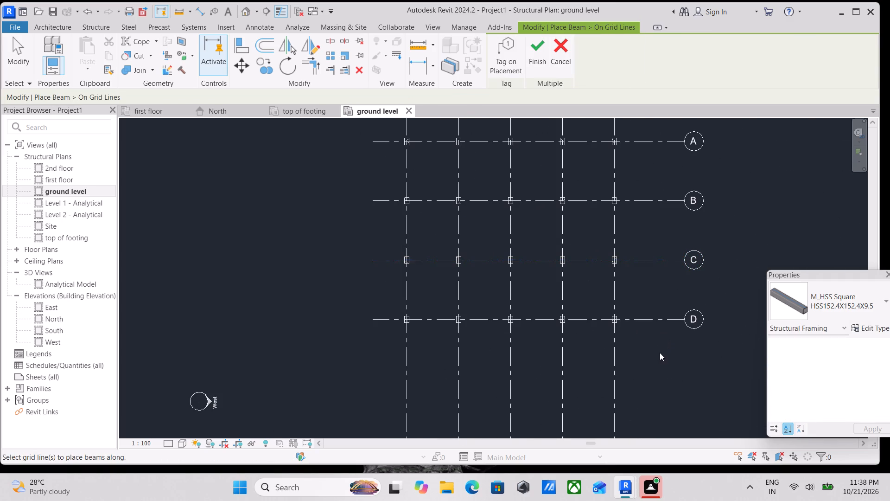
{"action": "left_click_drag", "start_coordinate": [659, 353], "coordinate": [390, 133]}
{"action": "left_click", "coordinate": [532, 50]}
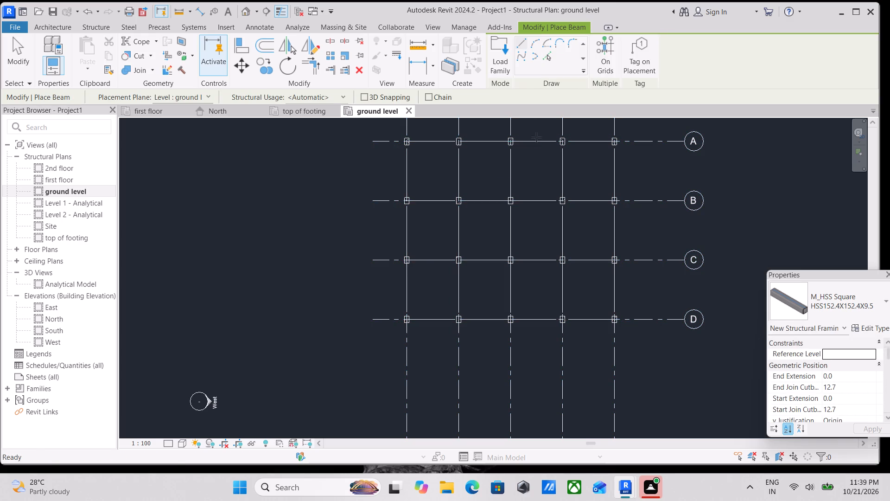
{"action": "scroll", "coordinate": [409, 231], "scroll_direction": "up", "scroll_amount": 8}
{"action": "scroll", "coordinate": [420, 285], "scroll_direction": "up", "scroll_amount": 4}
{"action": "key", "text": "Escape"}
{"action": "scroll", "coordinate": [397, 279], "scroll_direction": "down", "scroll_amount": 5}
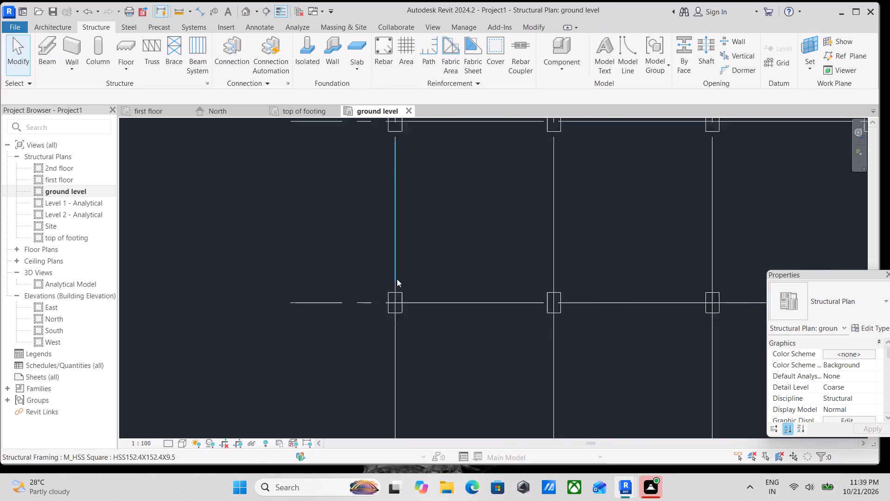
{"action": "scroll", "coordinate": [397, 279], "scroll_direction": "down", "scroll_amount": 6}
{"action": "key", "text": "Escape"}
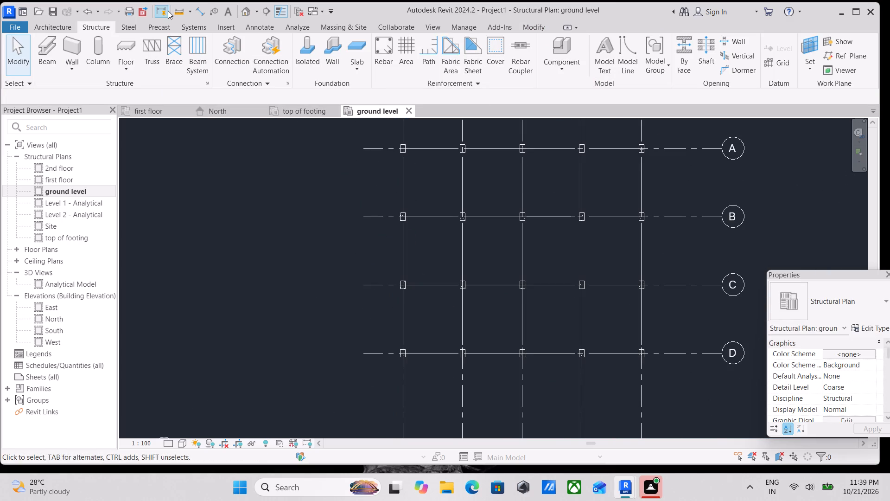
Open the default 3D view and inspect the beams, columns and footings up close at a corner column.
{"action": "left_click", "coordinate": [243, 12]}
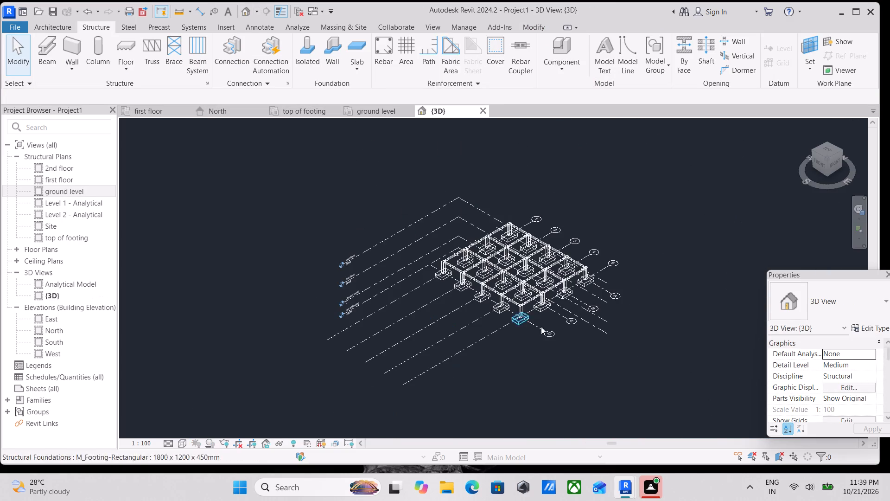
{"action": "scroll", "coordinate": [550, 332], "scroll_direction": "up", "scroll_amount": 7}
{"action": "key", "text": "Escape"}
{"action": "scroll", "coordinate": [502, 251], "scroll_direction": "up", "scroll_amount": 11}
{"action": "key", "text": "Escape"}
{"action": "key", "text": "Escape"}
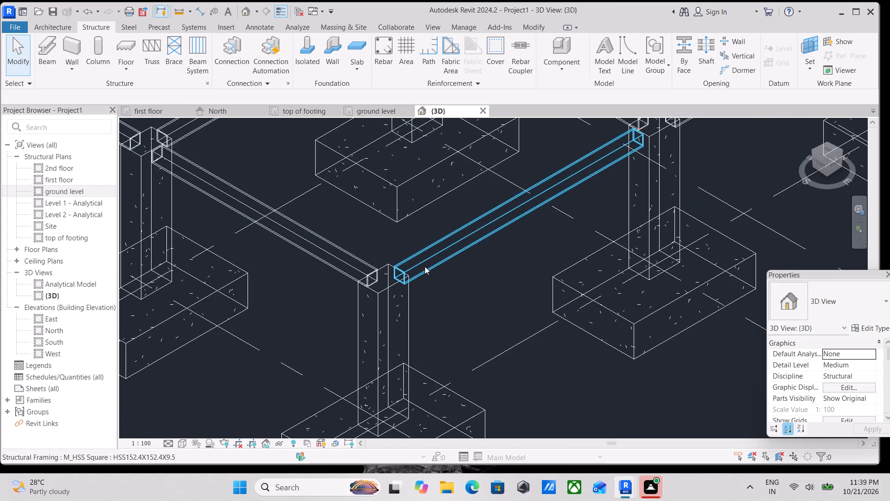
Set the 3D view's visual style to Shaded.
{"action": "scroll", "coordinate": [430, 284], "scroll_direction": "down", "scroll_amount": 7}
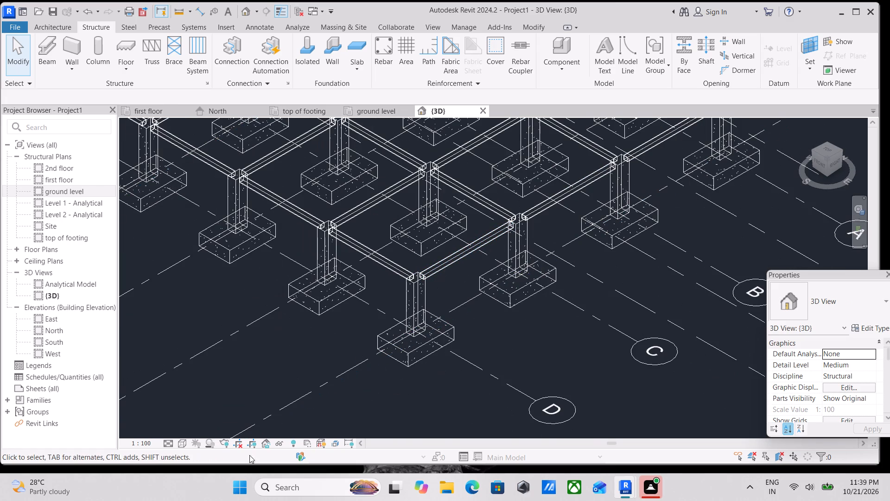
{"action": "left_click", "coordinate": [168, 444]}
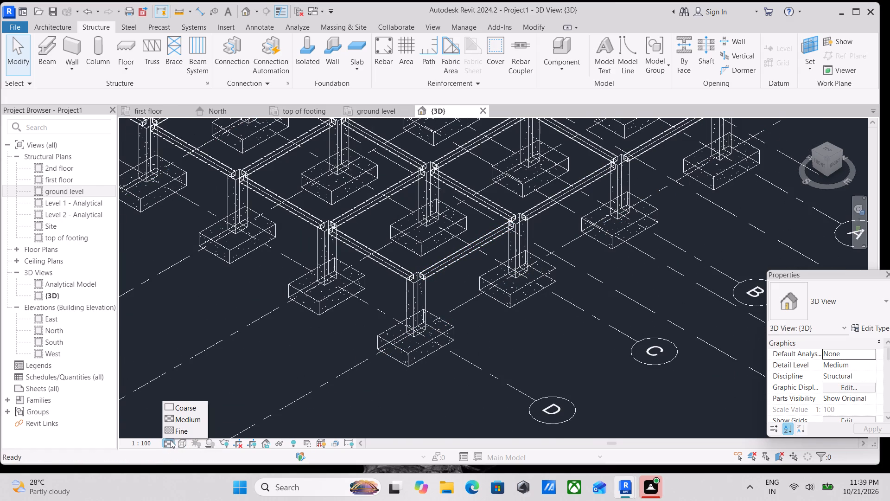
{"action": "left_click", "coordinate": [185, 446]}
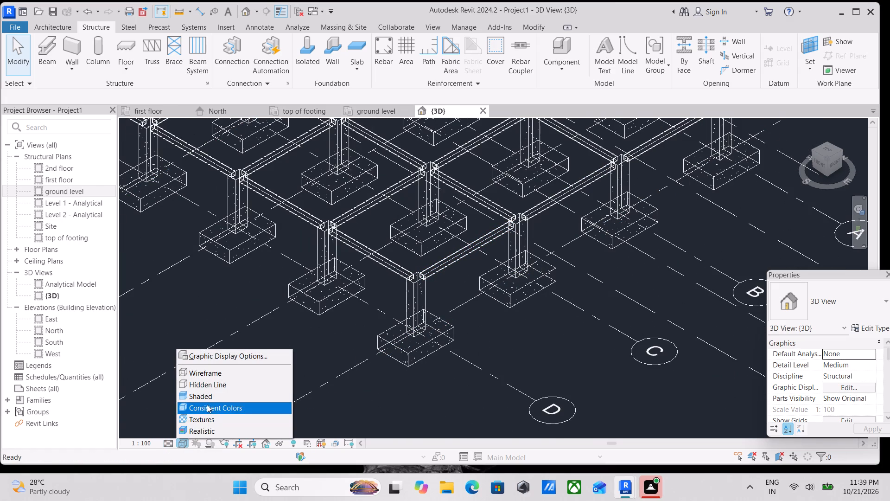
{"action": "left_click", "coordinate": [209, 397]}
Change all HSS152.4X152.4X9.5 beam instances to the M_Concrete-Rectangular Beam type 300 x 600mm.
{"action": "scroll", "coordinate": [505, 257], "scroll_direction": "up", "scroll_amount": 6}
{"action": "key", "text": "Escape"}
{"action": "scroll", "coordinate": [352, 302], "scroll_direction": "up", "scroll_amount": 4}
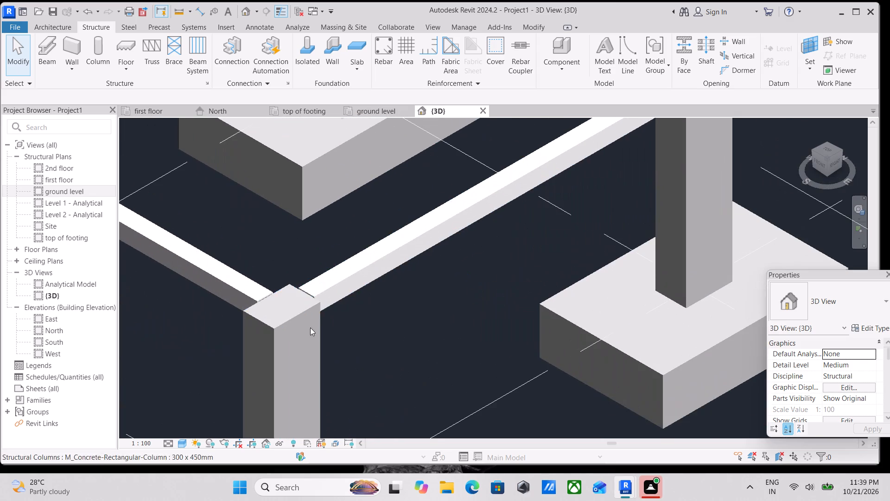
{"action": "left_click", "coordinate": [378, 268]}
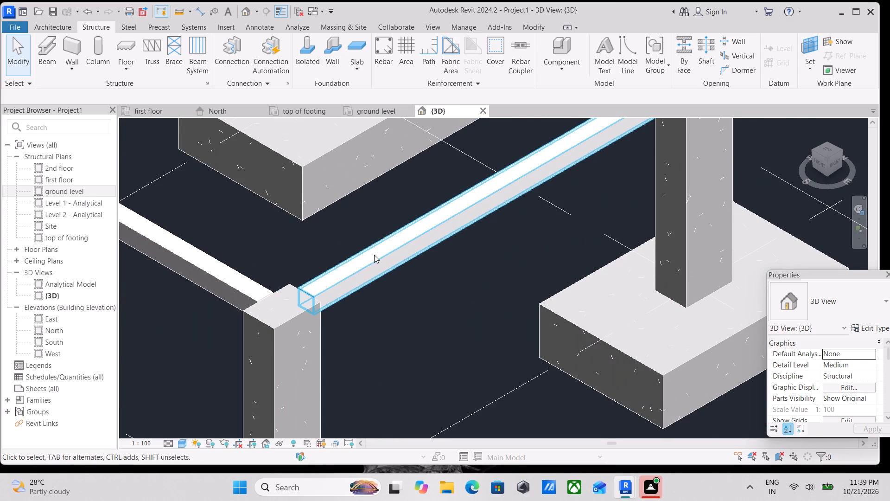
{"action": "left_click", "coordinate": [374, 256]}
{"action": "scroll", "coordinate": [373, 257], "scroll_direction": "down", "scroll_amount": 2}
{"action": "middle_click_drag", "start_coordinate": [373, 257], "coordinate": [393, 276]}
{"action": "type", "text": "SA"}
{"action": "scroll", "coordinate": [393, 276], "scroll_direction": "down", "scroll_amount": 3}
{"action": "left_click", "coordinate": [865, 302]}
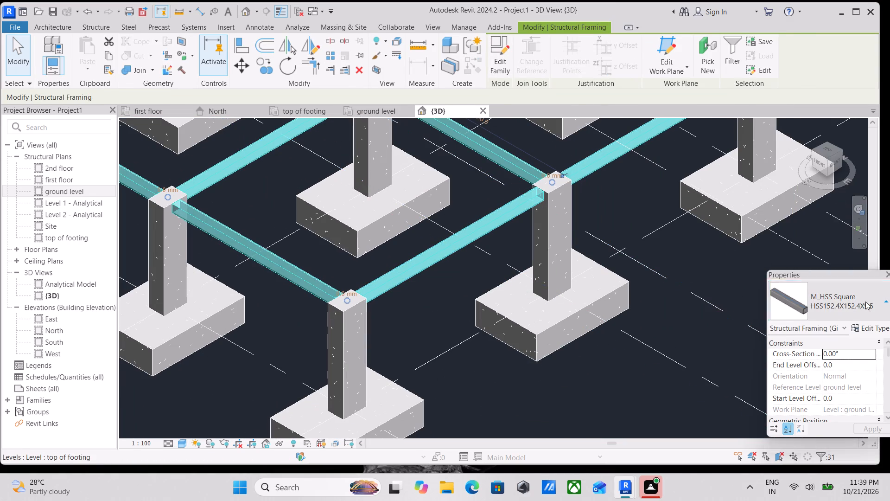
{"action": "scroll", "coordinate": [795, 183], "scroll_direction": "up", "scroll_amount": 1}
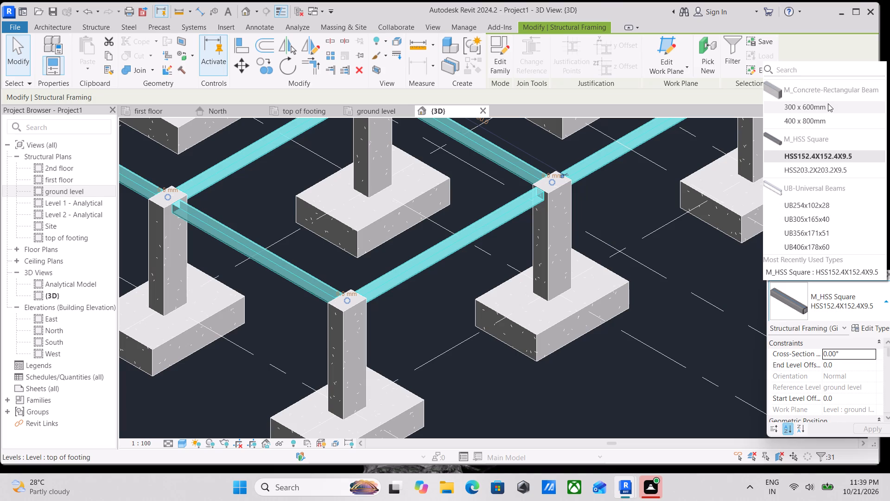
{"action": "left_click", "coordinate": [828, 103]}
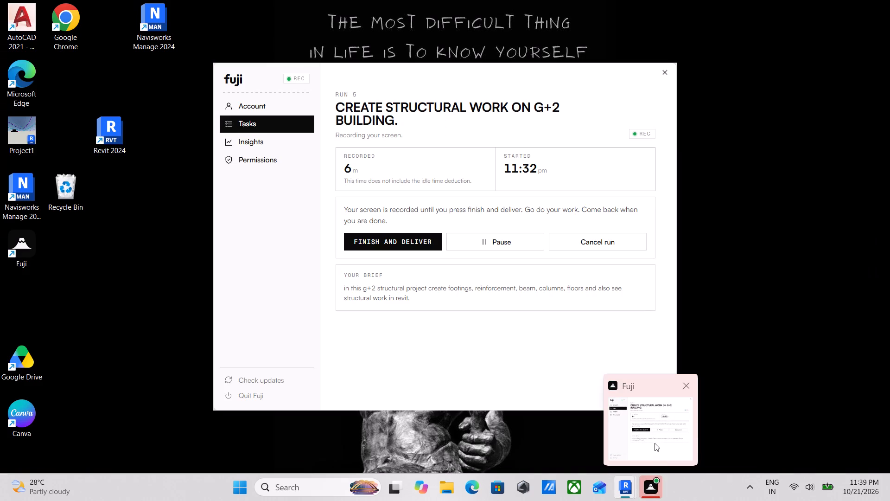
{"action": "scroll", "coordinate": [440, 260], "scroll_direction": "down", "scroll_amount": 7}
{"action": "key", "text": "Escape"}
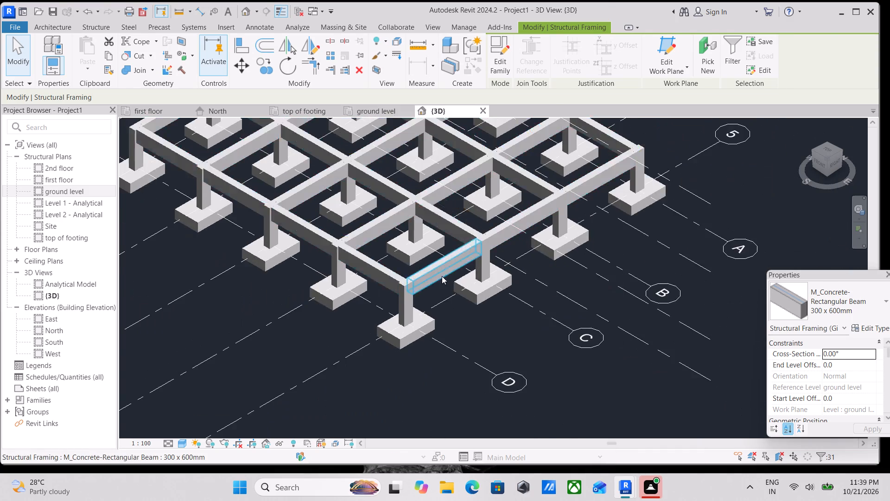
Inspect the concrete beam, column and footing frame from above and at the beam junctions and the corner column.
{"action": "scroll", "coordinate": [437, 275], "scroll_direction": "down", "scroll_amount": 3}
{"action": "middle_click_drag", "start_coordinate": [437, 275], "coordinate": [472, 321]}
{"action": "middle_click_drag", "start_coordinate": [397, 264], "coordinate": [456, 306]}
{"action": "middle_click_drag", "start_coordinate": [421, 282], "coordinate": [432, 322]}
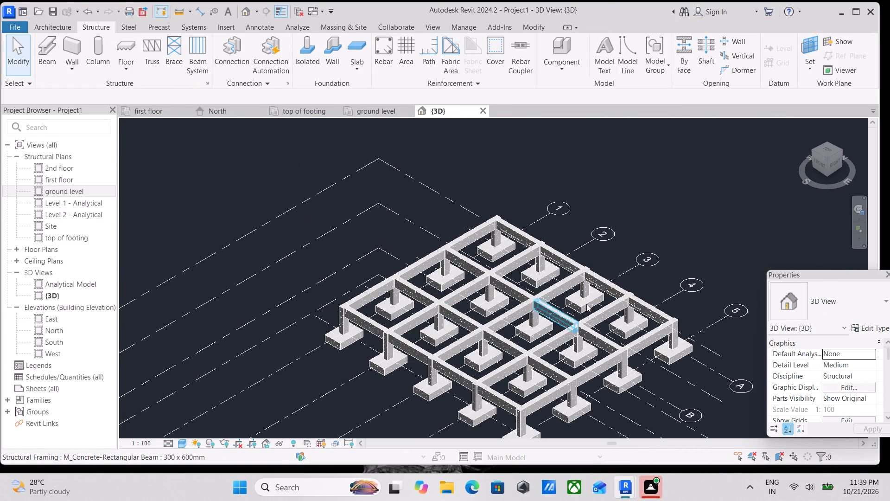
{"action": "scroll", "coordinate": [559, 336], "scroll_direction": "up", "scroll_amount": 16}
{"action": "scroll", "coordinate": [583, 229], "scroll_direction": "down", "scroll_amount": 4}
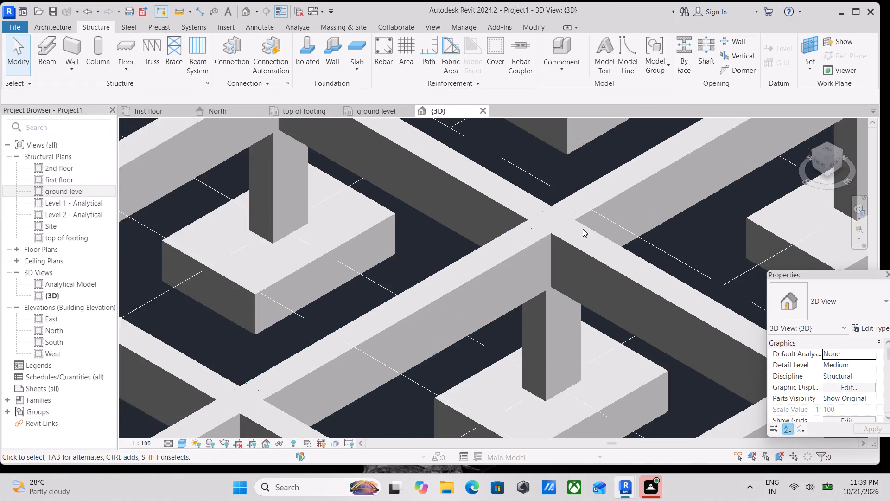
{"action": "middle_click", "coordinate": [583, 229]}
{"action": "scroll", "coordinate": [586, 221], "scroll_direction": "up", "scroll_amount": 1}
{"action": "scroll", "coordinate": [586, 220], "scroll_direction": "down", "scroll_amount": 13}
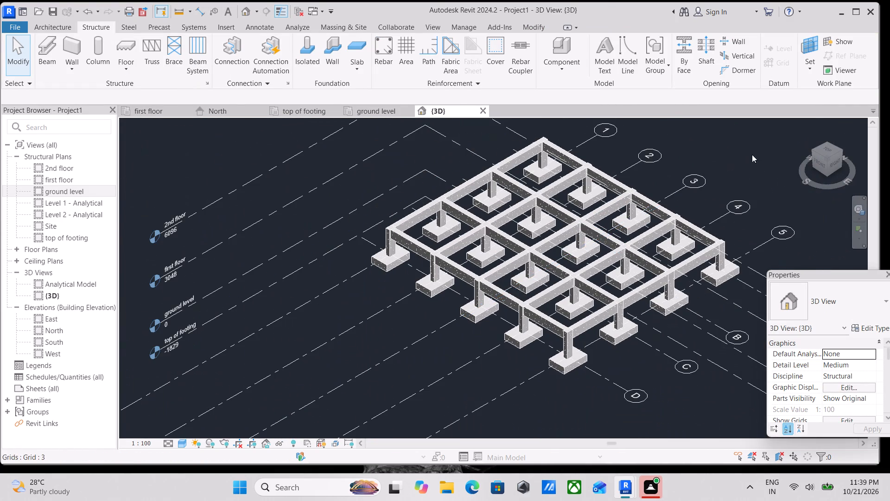
{"action": "left_click", "coordinate": [829, 149]}
{"action": "scroll", "coordinate": [565, 283], "scroll_direction": "up", "scroll_amount": 7}
{"action": "middle_click_drag", "start_coordinate": [464, 226], "coordinate": [494, 306]}
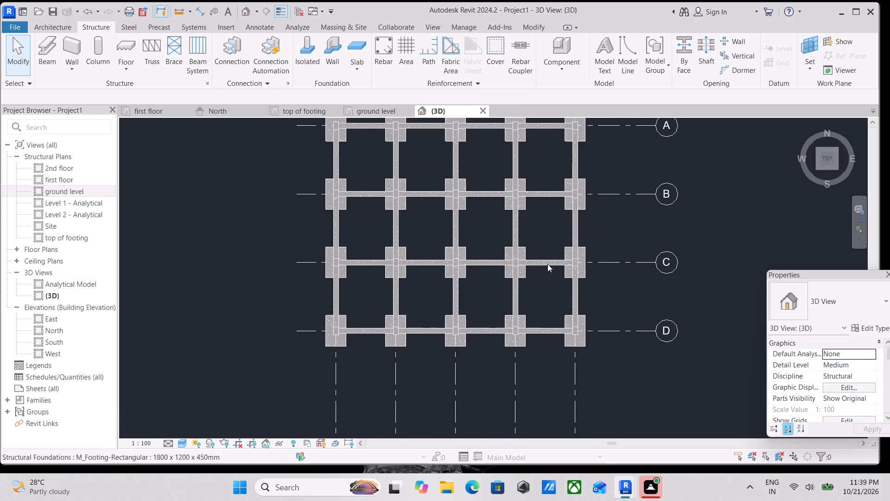
{"action": "left_click", "coordinate": [837, 167]}
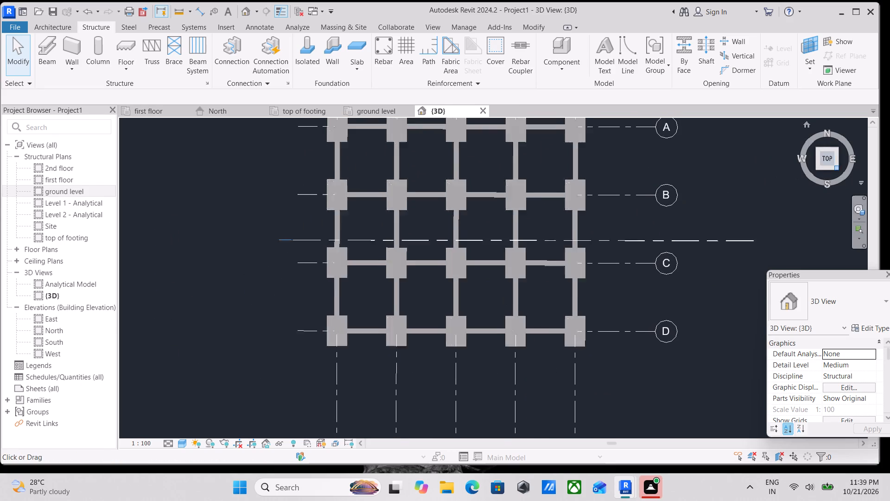
{"action": "scroll", "coordinate": [617, 325], "scroll_direction": "up", "scroll_amount": 16}
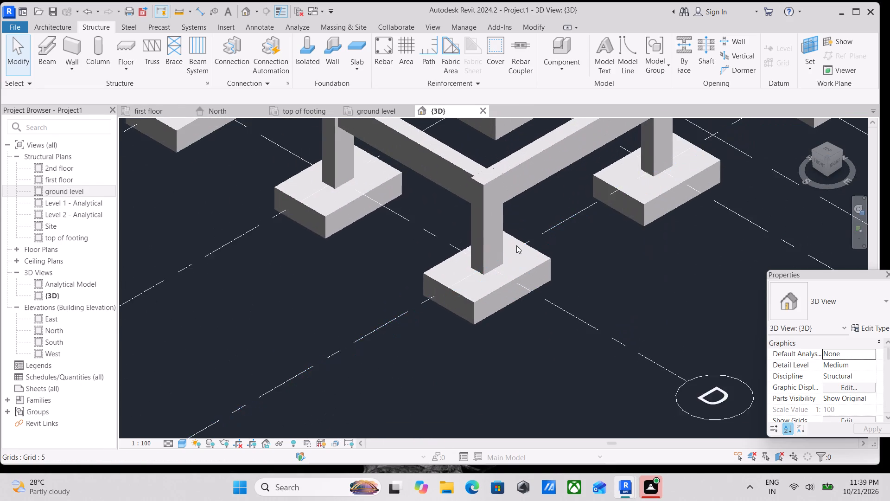
{"action": "middle_click_drag", "start_coordinate": [516, 245], "coordinate": [513, 313]}
{"action": "scroll", "coordinate": [529, 271], "scroll_direction": "down", "scroll_amount": 3}
{"action": "middle_click_drag", "start_coordinate": [529, 271], "coordinate": [524, 289]}
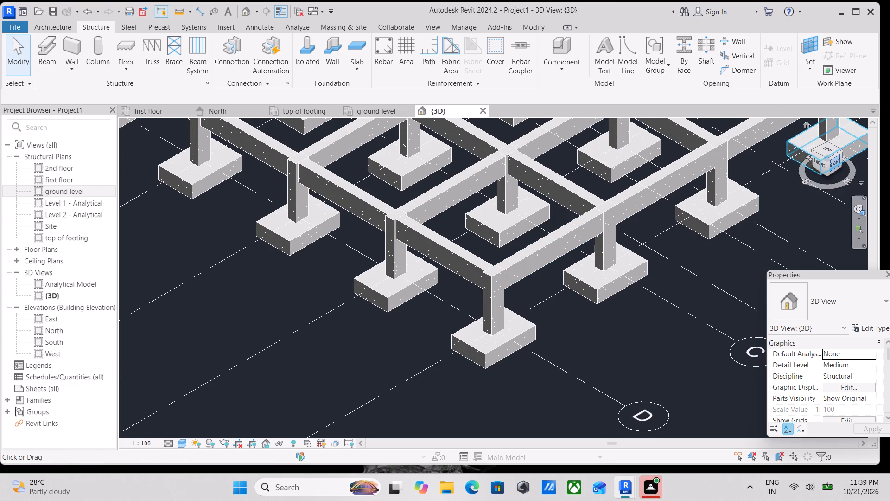
In the right-side view, extend the first floor, 2nd floor, ground level and top of footing lines past grid A.
{"action": "left_click", "coordinate": [839, 164]}
{"action": "scroll", "coordinate": [573, 276], "scroll_direction": "up", "scroll_amount": 9}
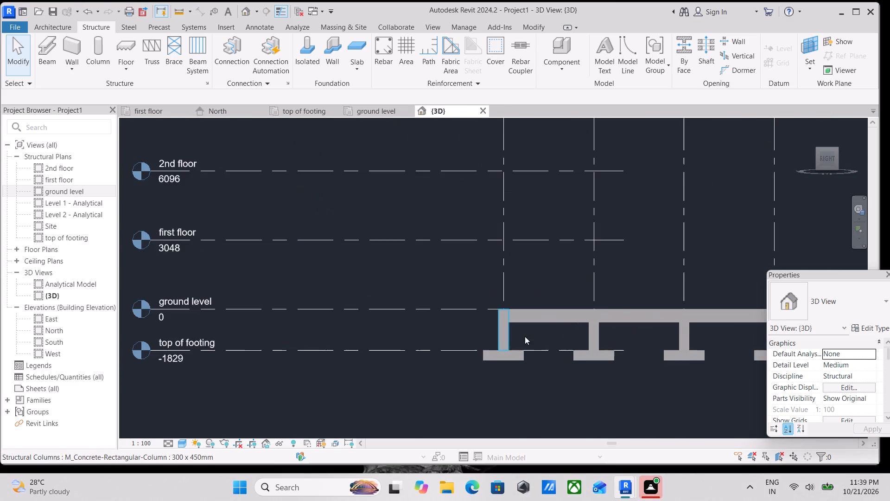
{"action": "middle_click_drag", "start_coordinate": [530, 318], "coordinate": [494, 282]}
{"action": "scroll", "coordinate": [484, 273], "scroll_direction": "up", "scroll_amount": 1}
{"action": "scroll", "coordinate": [497, 200], "scroll_direction": "down", "scroll_amount": 4}
{"action": "left_click", "coordinate": [496, 199]}
{"action": "scroll", "coordinate": [560, 187], "scroll_direction": "down", "scroll_amount": 2}
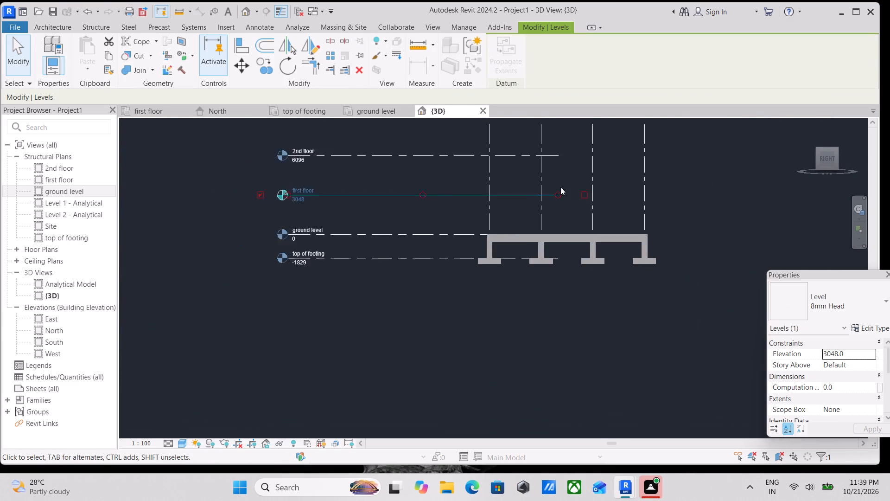
{"action": "left_click_drag", "start_coordinate": [558, 194], "coordinate": [682, 193]}
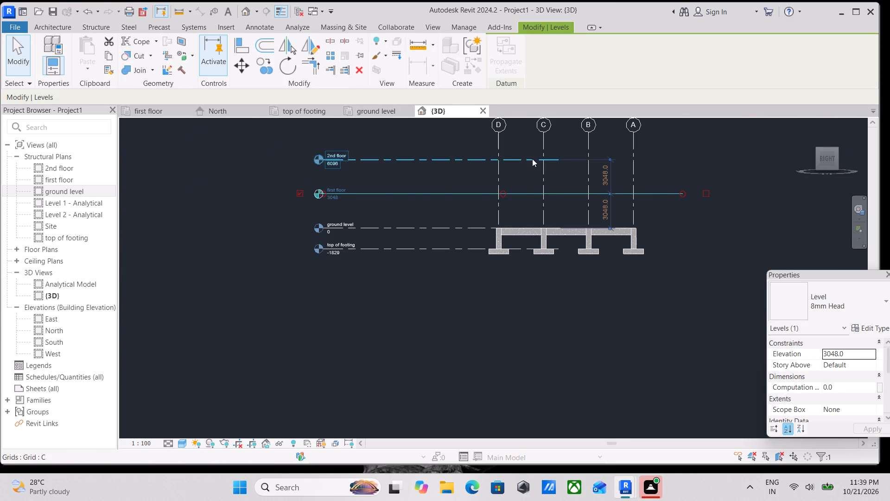
{"action": "left_click", "coordinate": [532, 159]}
{"action": "left_click_drag", "start_coordinate": [559, 157], "coordinate": [707, 161]}
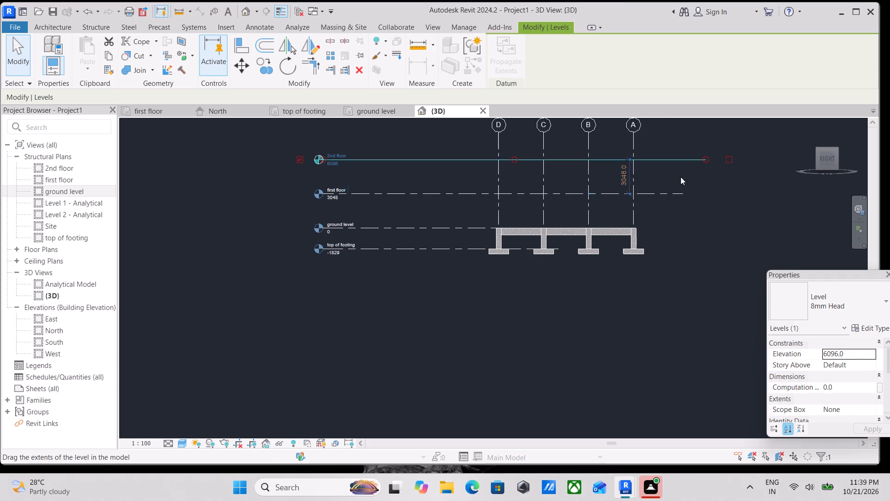
{"action": "left_click", "coordinate": [442, 225]}
{"action": "scroll", "coordinate": [546, 230], "scroll_direction": "up", "scroll_amount": 2}
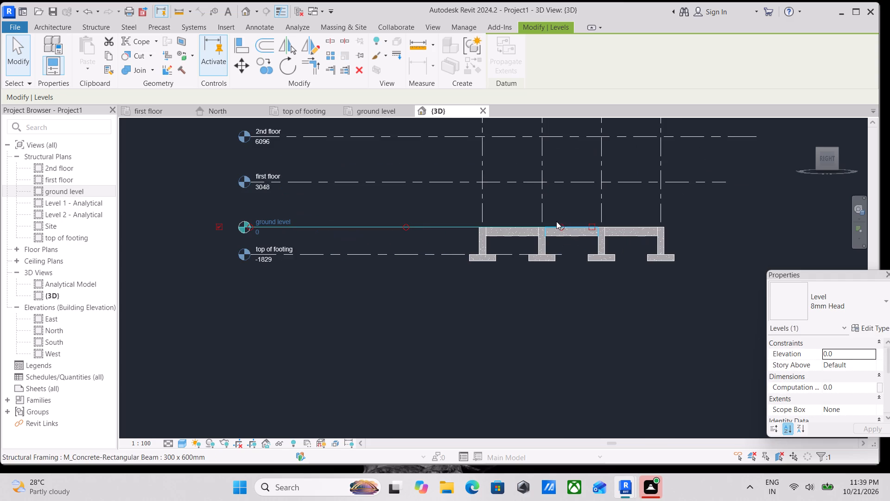
{"action": "left_click_drag", "start_coordinate": [559, 225], "coordinate": [763, 237]}
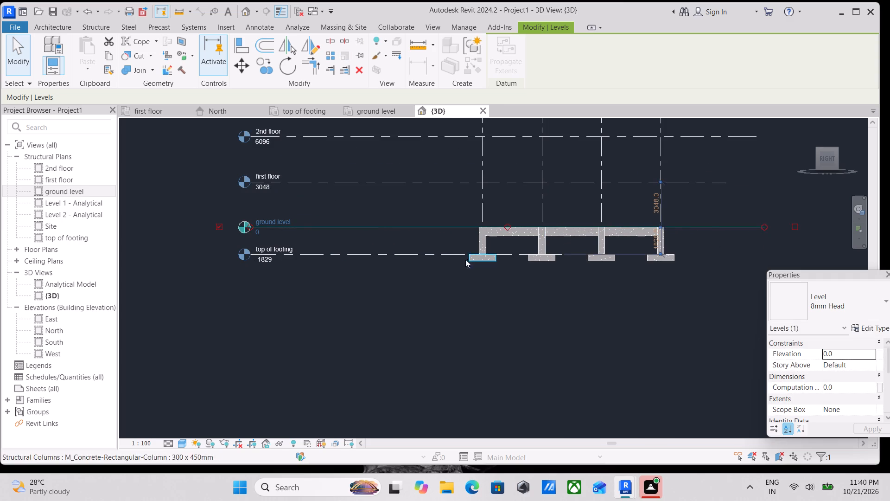
{"action": "left_click", "coordinate": [431, 253]}
{"action": "middle_click_drag", "start_coordinate": [425, 247], "coordinate": [365, 242]}
{"action": "scroll", "coordinate": [492, 284], "scroll_direction": "up", "scroll_amount": 3}
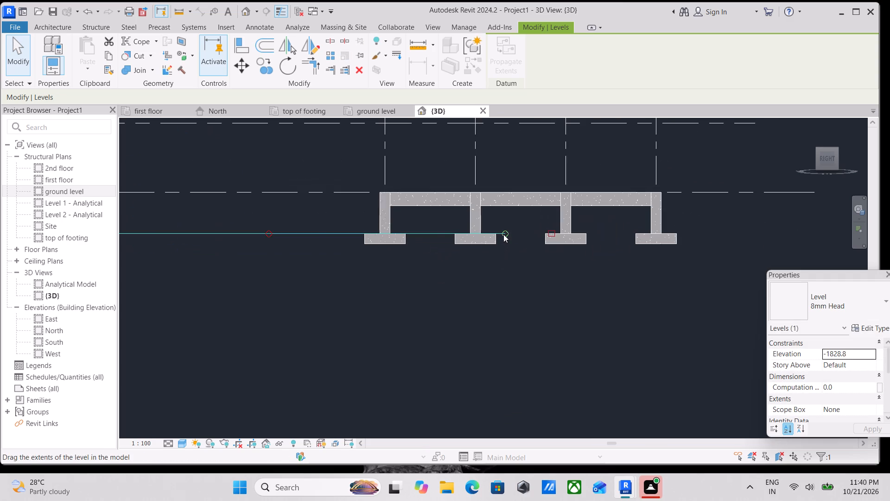
{"action": "left_click_drag", "start_coordinate": [504, 234], "coordinate": [813, 239]}
Lengthen the first floor and 2nd floor level lines a little further beyond grid A.
{"action": "scroll", "coordinate": [804, 239], "scroll_direction": "down", "scroll_amount": 2}
{"action": "middle_click_drag", "start_coordinate": [801, 239], "coordinate": [654, 295]}
{"action": "left_click", "coordinate": [594, 205]}
{"action": "left_click_drag", "start_coordinate": [620, 206], "coordinate": [631, 207]}
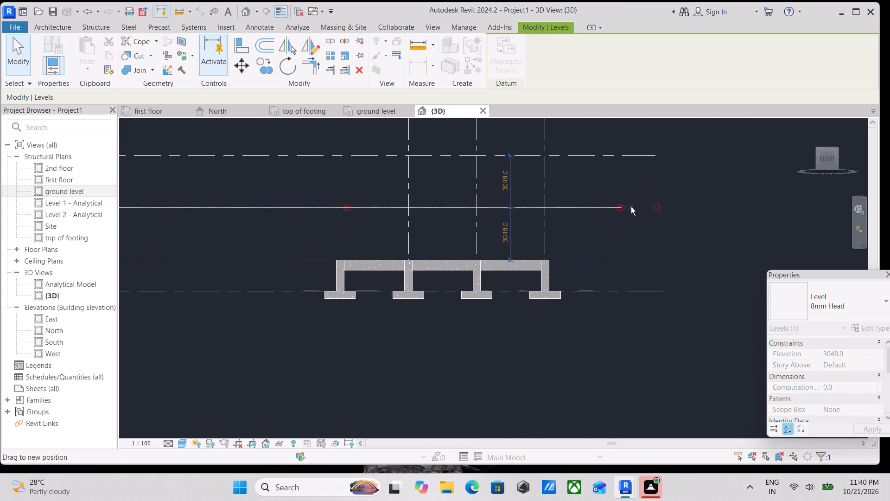
{"action": "left_click_drag", "start_coordinate": [631, 207], "coordinate": [655, 214]}
{"action": "scroll", "coordinate": [620, 204], "scroll_direction": "down", "scroll_amount": 1}
{"action": "middle_click_drag", "start_coordinate": [620, 207], "coordinate": [637, 259]}
{"action": "left_click", "coordinate": [628, 209]}
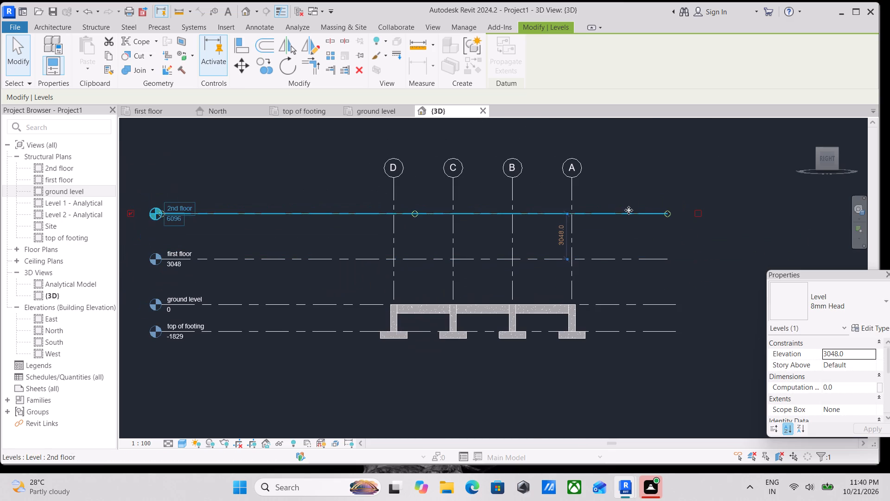
{"action": "left_click_drag", "start_coordinate": [667, 213], "coordinate": [691, 217]}
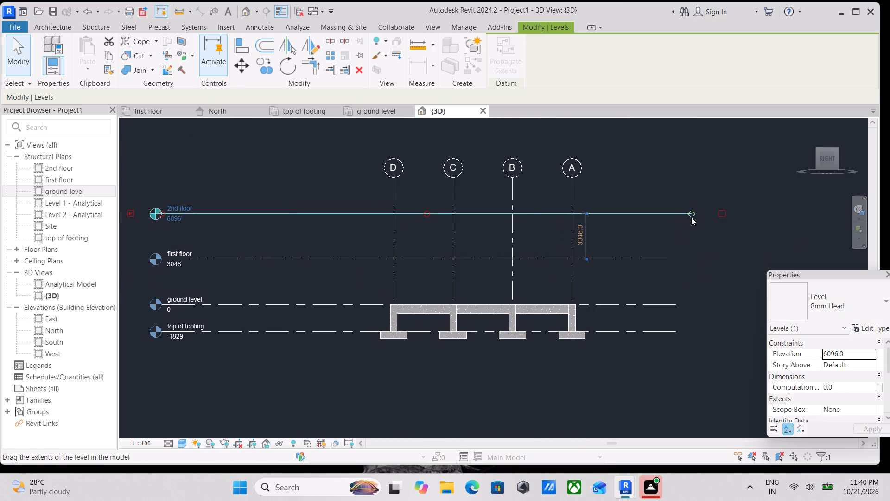
{"action": "scroll", "coordinate": [675, 225], "scroll_direction": "down", "scroll_amount": 2}
{"action": "key", "text": "Escape"}
Copy all structural columns standing on the footings, excluding the grids, and paste them aligned to the first floor level.
{"action": "scroll", "coordinate": [529, 319], "scroll_direction": "up", "scroll_amount": 2}
{"action": "scroll", "coordinate": [484, 287], "scroll_direction": "up", "scroll_amount": 3}
{"action": "scroll", "coordinate": [571, 298], "scroll_direction": "up", "scroll_amount": 1}
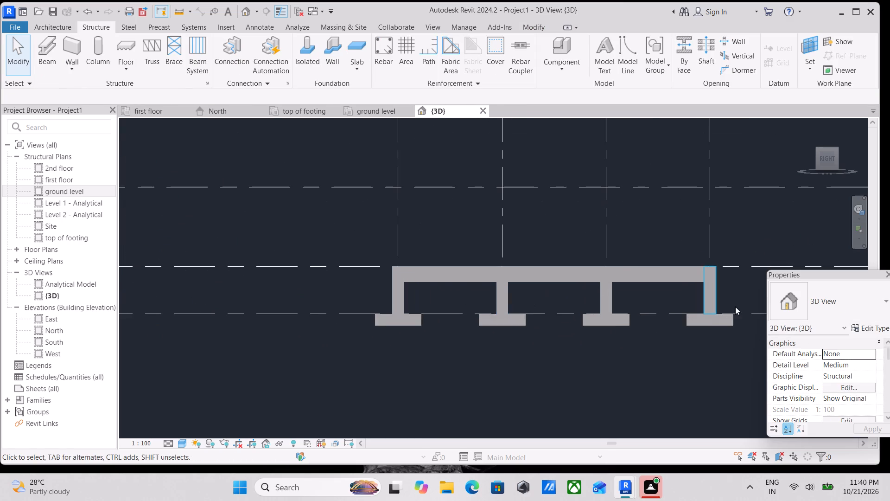
{"action": "left_click_drag", "start_coordinate": [738, 293], "coordinate": [342, 288]}
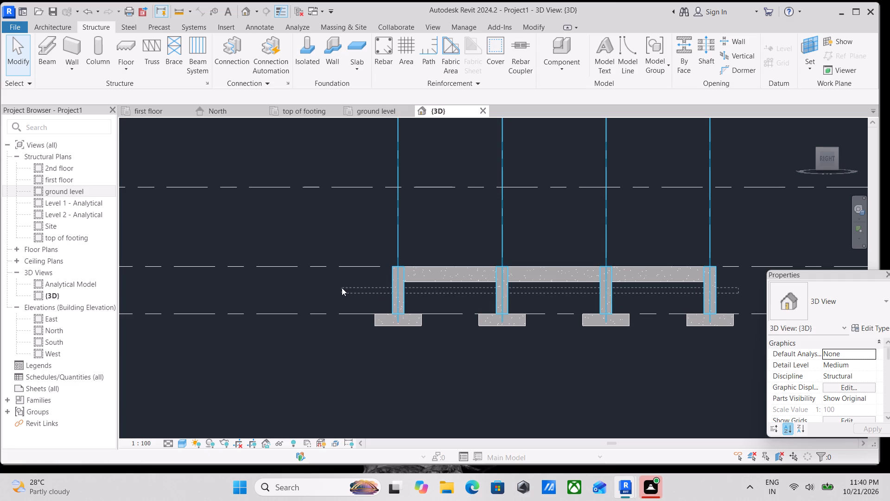
{"action": "left_click_drag", "start_coordinate": [342, 288], "coordinate": [343, 297]}
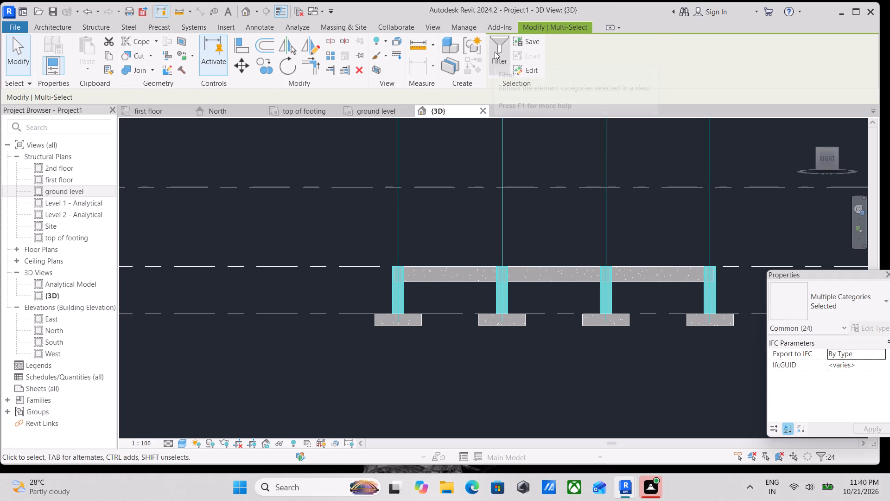
{"action": "left_click", "coordinate": [495, 51]}
{"action": "left_click", "coordinate": [342, 164]}
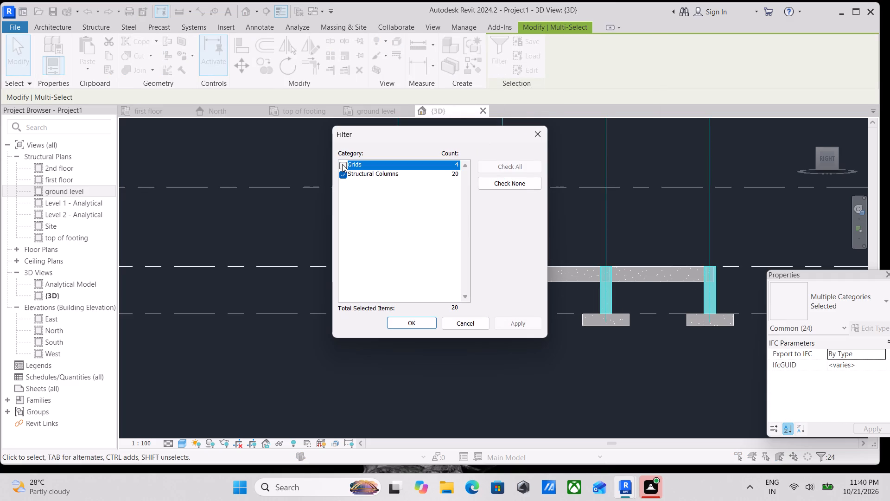
{"action": "left_click", "coordinate": [521, 320]}
{"action": "left_click", "coordinate": [408, 324]}
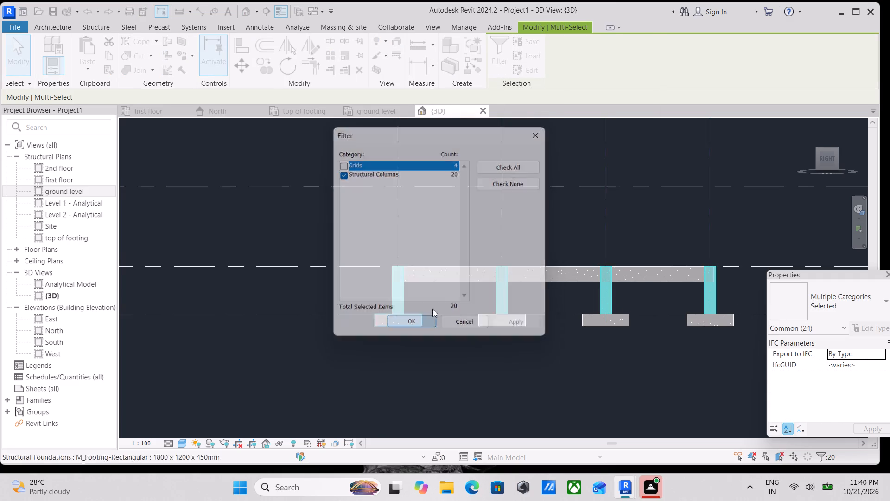
{"action": "scroll", "coordinate": [448, 212], "scroll_direction": "down", "scroll_amount": 1}
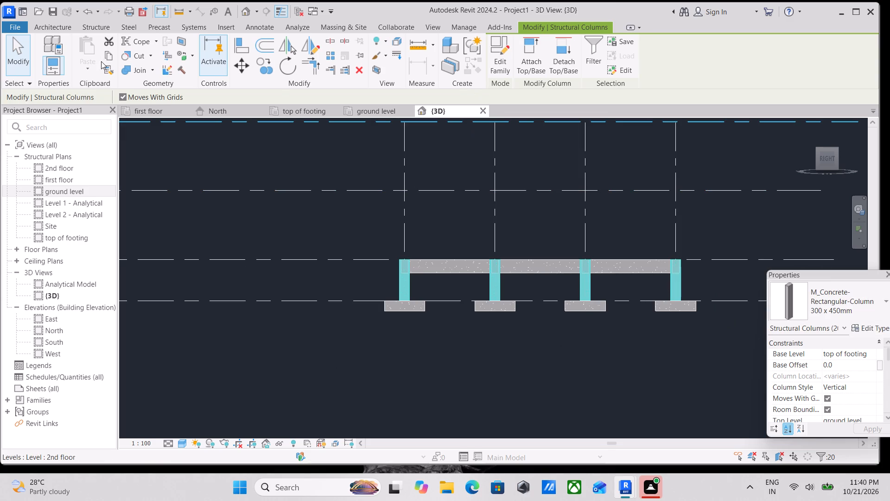
{"action": "left_click", "coordinate": [108, 56]}
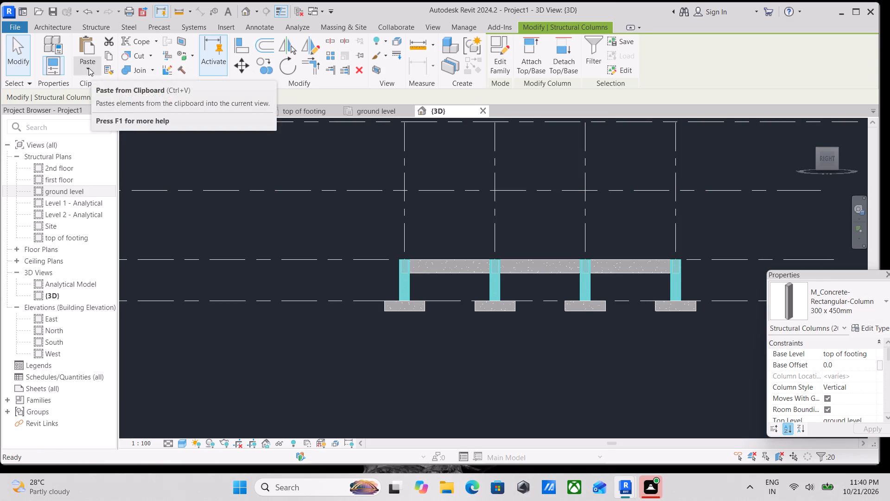
{"action": "left_click", "coordinate": [89, 68]}
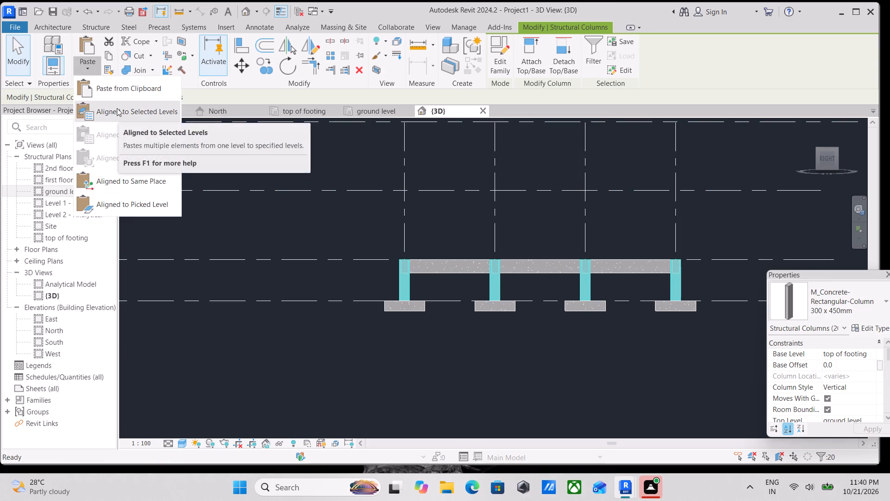
{"action": "left_click", "coordinate": [117, 108]}
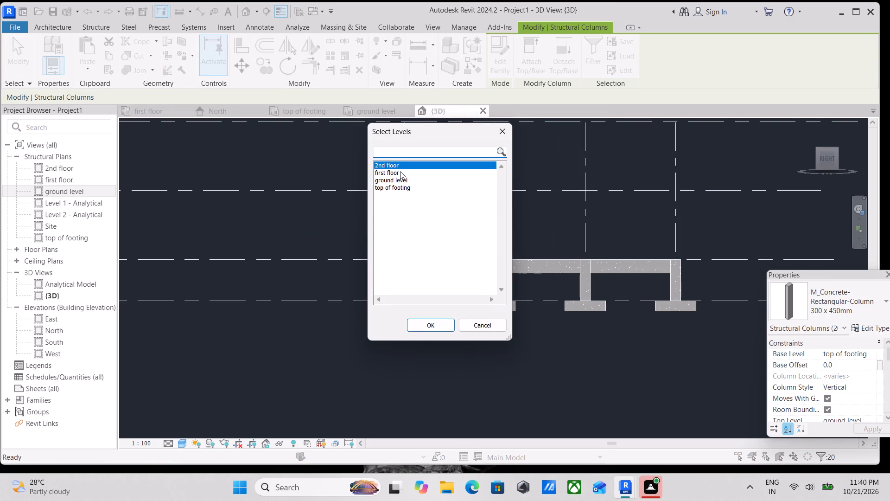
{"action": "left_click", "coordinate": [400, 171]}
{"action": "left_click", "coordinate": [425, 322]}
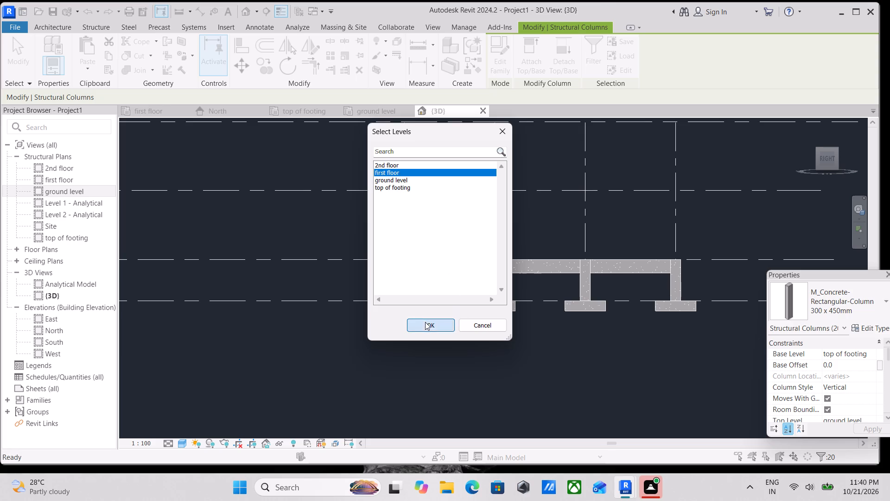
Set the base offset of the pasted first-floor columns to 0 from ground level.
{"action": "scroll", "coordinate": [451, 193], "scroll_direction": "down", "scroll_amount": 2}
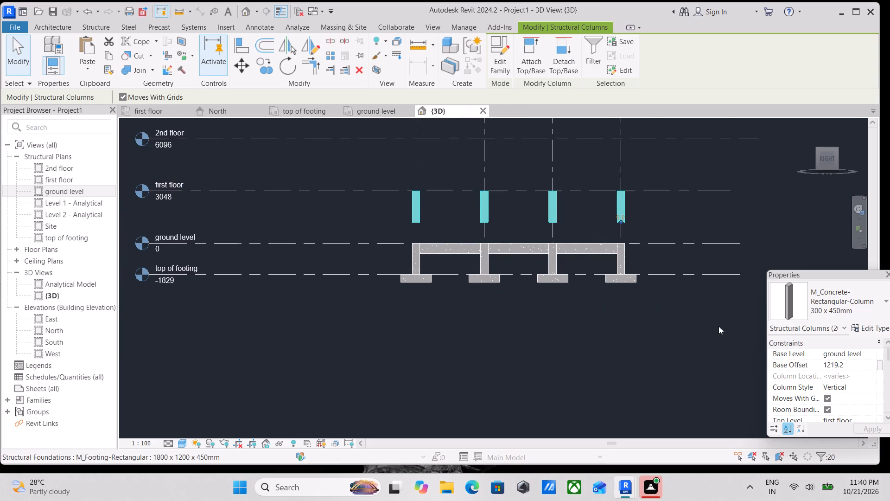
{"action": "left_click", "coordinate": [853, 367]}
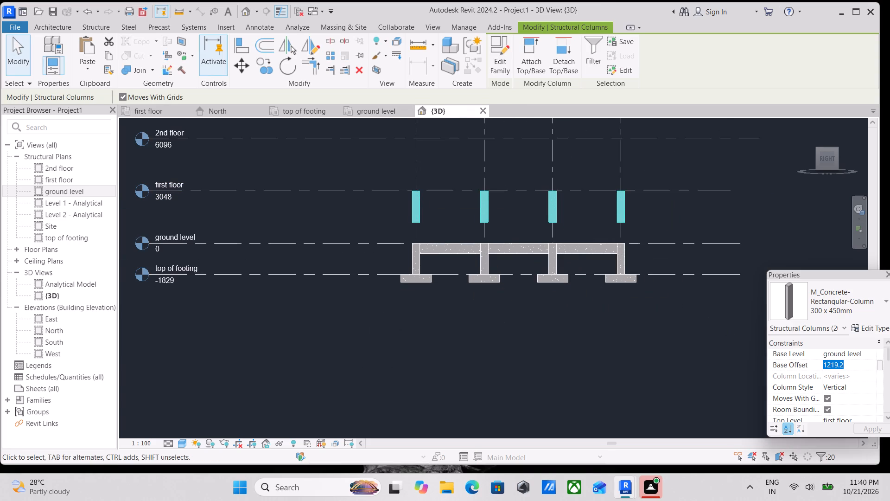
{"action": "key", "text": "0"}
{"action": "key", "text": "Return"}
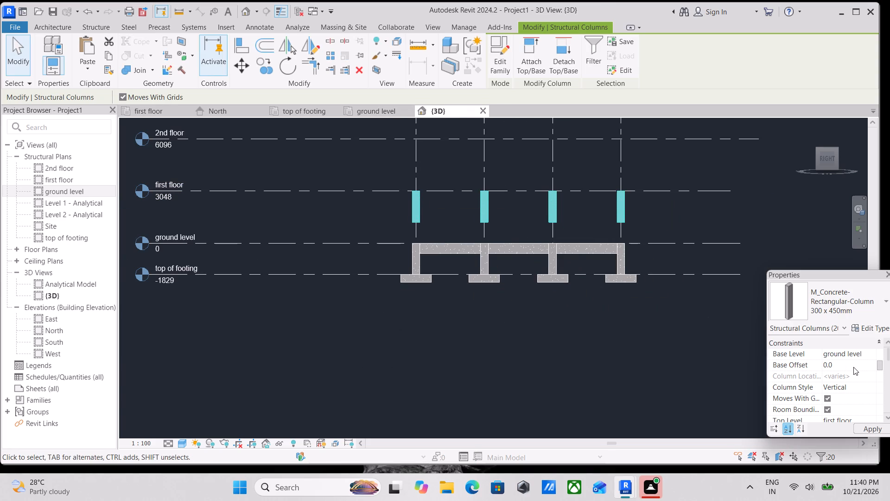
{"action": "scroll", "coordinate": [812, 361], "scroll_direction": "up", "scroll_amount": 2}
{"action": "scroll", "coordinate": [676, 278], "scroll_direction": "up", "scroll_amount": 2}
{"action": "middle_click_drag", "start_coordinate": [559, 237], "coordinate": [574, 260]}
{"action": "scroll", "coordinate": [521, 237], "scroll_direction": "down", "scroll_amount": 5}
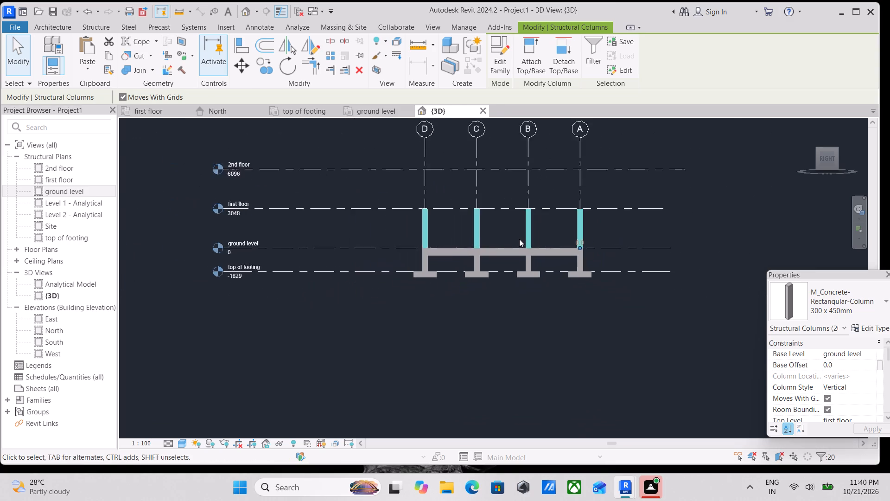
{"action": "key", "text": "Escape"}
In the right-side view, copy all ground level concrete beams and paste them aligned to the first floor level.
{"action": "scroll", "coordinate": [519, 239], "scroll_direction": "down", "scroll_amount": 2}
{"action": "middle_click_drag", "start_coordinate": [441, 234], "coordinate": [485, 315], "text": "shift"}
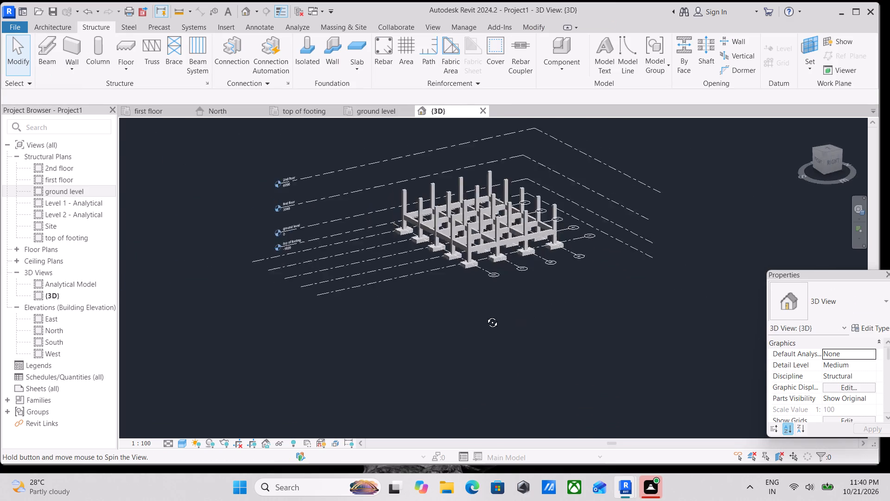
{"action": "middle_click_drag", "start_coordinate": [485, 315], "coordinate": [380, 263], "text": "shift"}
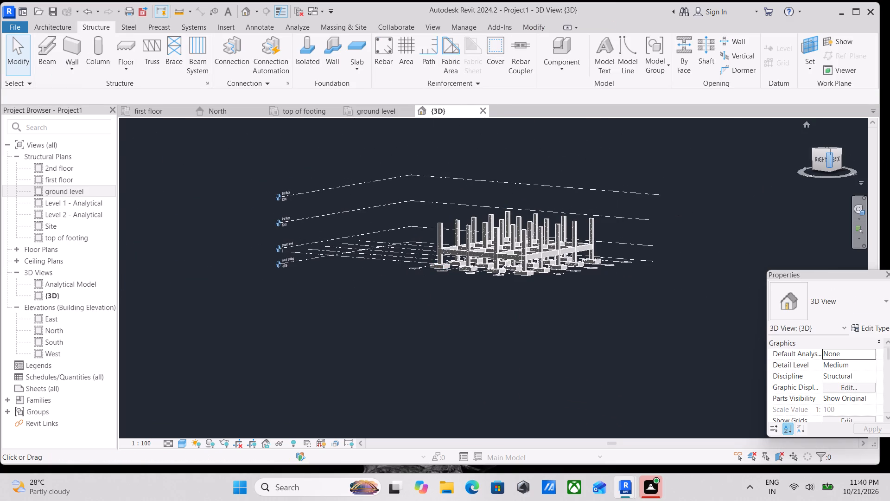
{"action": "left_click", "coordinate": [819, 155]}
{"action": "scroll", "coordinate": [585, 211], "scroll_direction": "up", "scroll_amount": 7}
{"action": "middle_click_drag", "start_coordinate": [439, 306], "coordinate": [412, 254]}
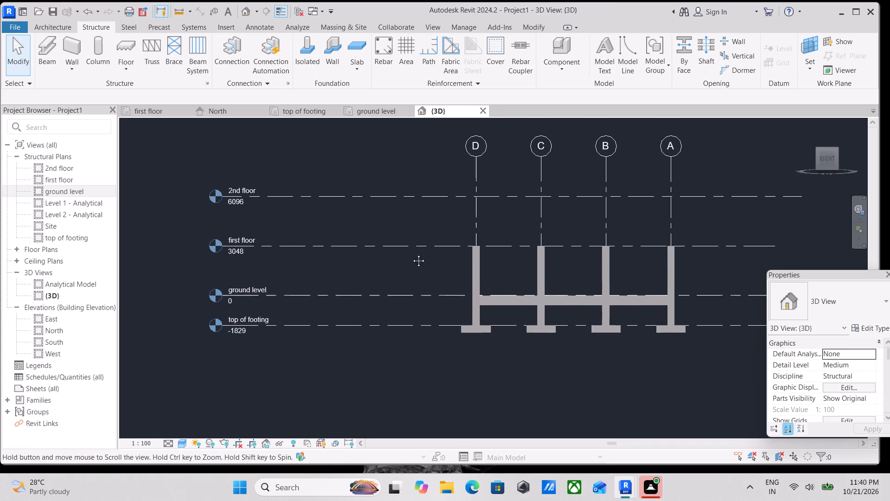
{"action": "middle_click_drag", "start_coordinate": [412, 254], "coordinate": [407, 241]}
{"action": "left_click_drag", "start_coordinate": [436, 256], "coordinate": [676, 292]}
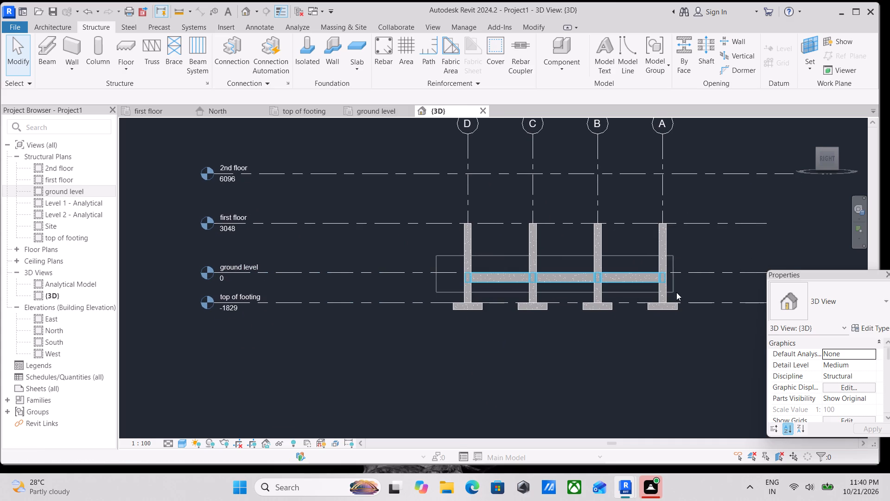
{"action": "left_click_drag", "start_coordinate": [676, 292], "coordinate": [687, 292]}
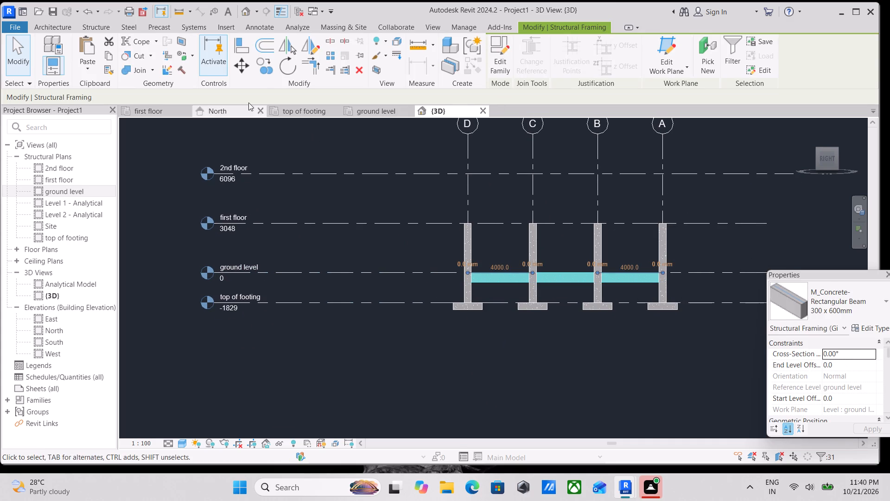
{"action": "left_click", "coordinate": [106, 54]}
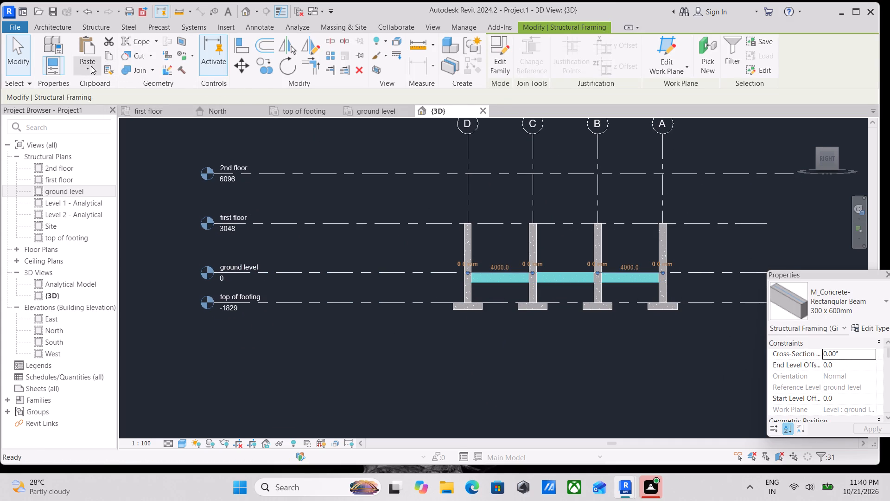
{"action": "left_click", "coordinate": [89, 67]}
{"action": "left_click", "coordinate": [112, 112]}
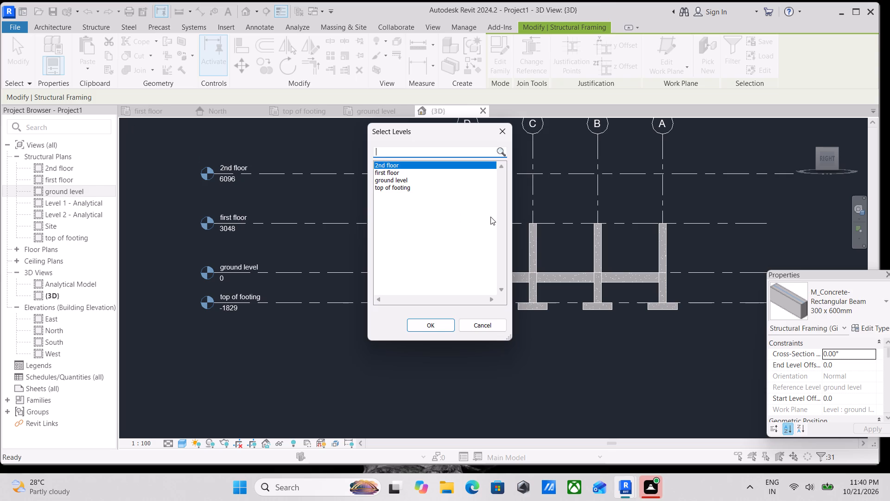
{"action": "left_click", "coordinate": [409, 172]}
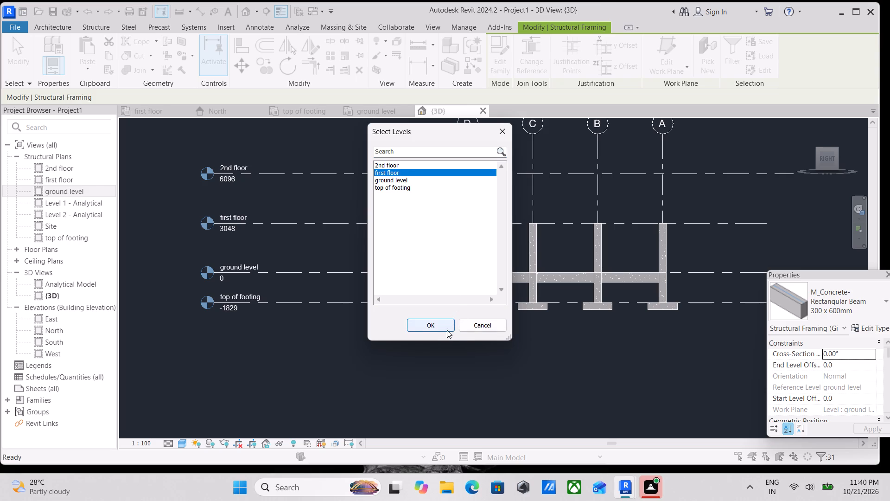
{"action": "left_click", "coordinate": [442, 324]}
{"action": "scroll", "coordinate": [542, 206], "scroll_direction": "down", "scroll_amount": 1}
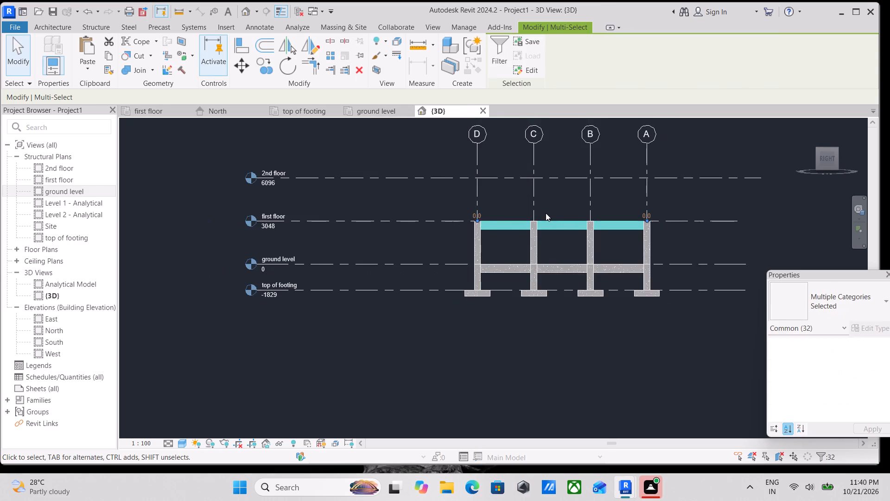
{"action": "scroll", "coordinate": [546, 213], "scroll_direction": "down", "scroll_amount": 3}
{"action": "key", "text": "Escape"}
In the right-side view, copy the first-floor beams with the columns below them and paste them aligned to the 2nd floor level.
{"action": "scroll", "coordinate": [546, 213], "scroll_direction": "down", "scroll_amount": 2}
{"action": "middle_click_drag", "start_coordinate": [539, 208], "coordinate": [610, 273]}
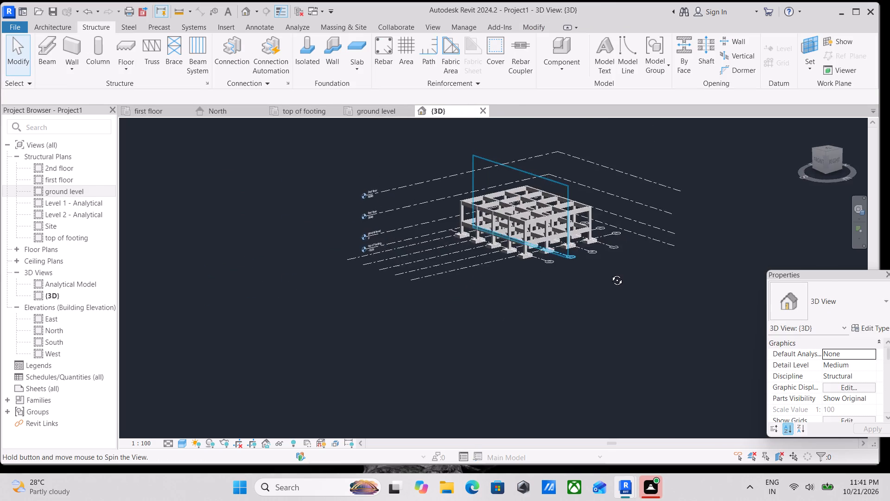
{"action": "middle_click_drag", "start_coordinate": [610, 273], "coordinate": [553, 244]}
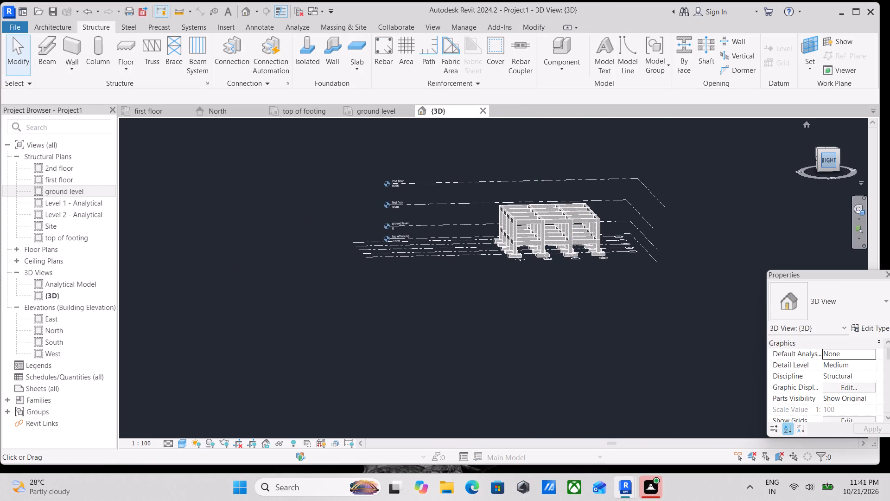
{"action": "left_click", "coordinate": [832, 161]}
{"action": "scroll", "coordinate": [699, 242], "scroll_direction": "up", "scroll_amount": 3}
{"action": "scroll", "coordinate": [597, 247], "scroll_direction": "up", "scroll_amount": 3}
{"action": "left_click_drag", "start_coordinate": [471, 261], "coordinate": [473, 263]}
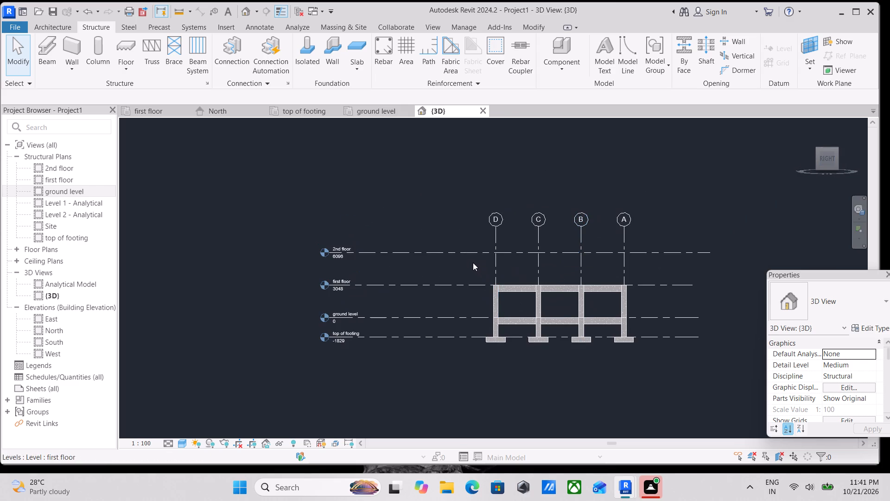
{"action": "left_click_drag", "start_coordinate": [473, 263], "coordinate": [642, 321]}
{"action": "scroll", "coordinate": [579, 268], "scroll_direction": "up", "scroll_amount": 2}
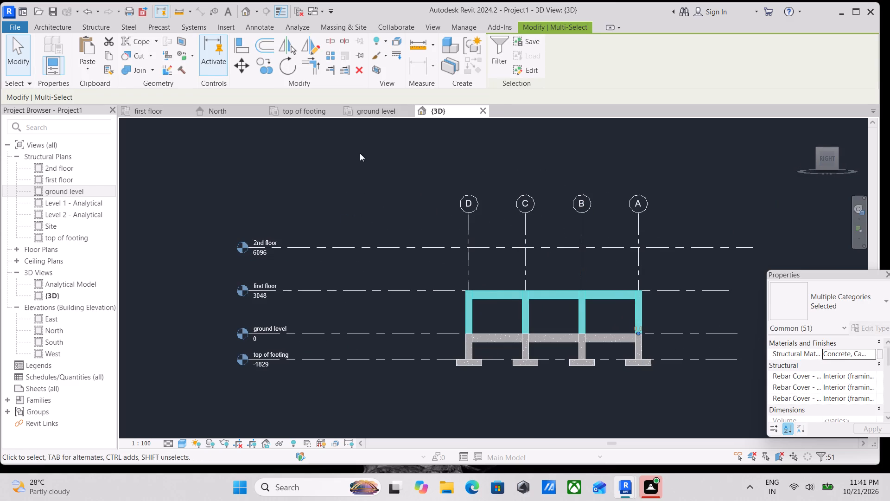
{"action": "middle_click_drag", "start_coordinate": [236, 119], "coordinate": [304, 160]}
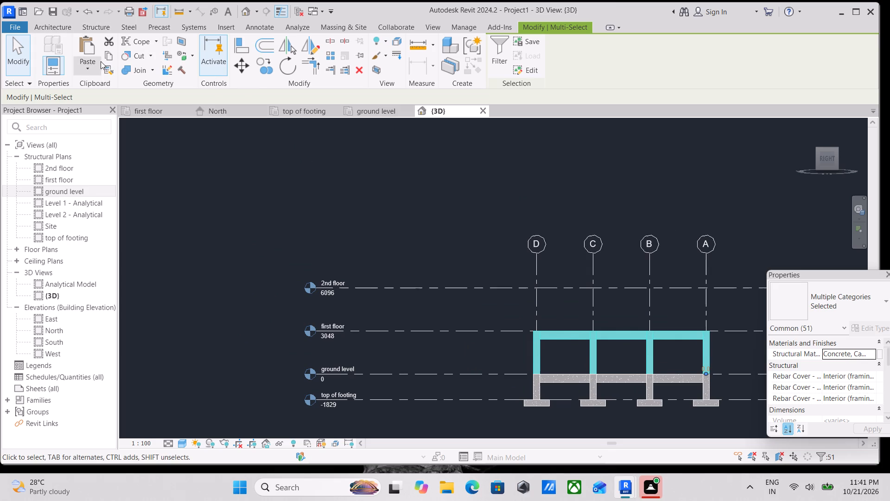
{"action": "left_click", "coordinate": [110, 57]}
{"action": "left_click", "coordinate": [86, 71]}
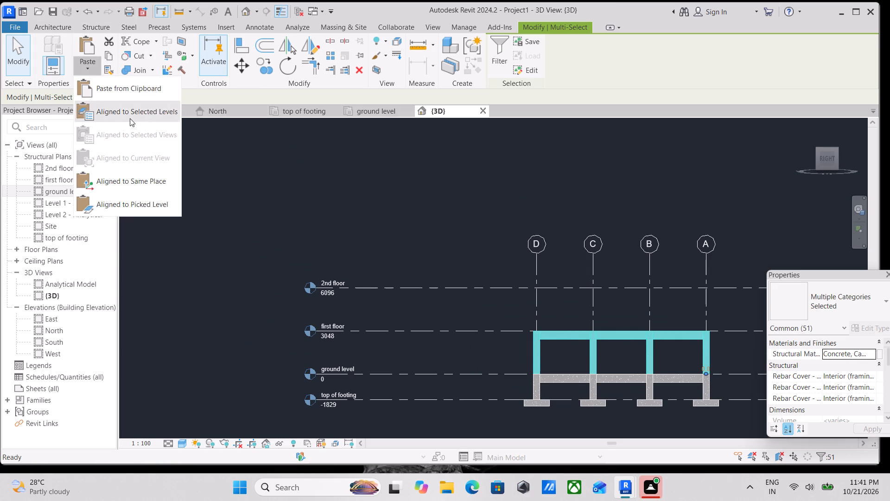
{"action": "left_click", "coordinate": [130, 118]}
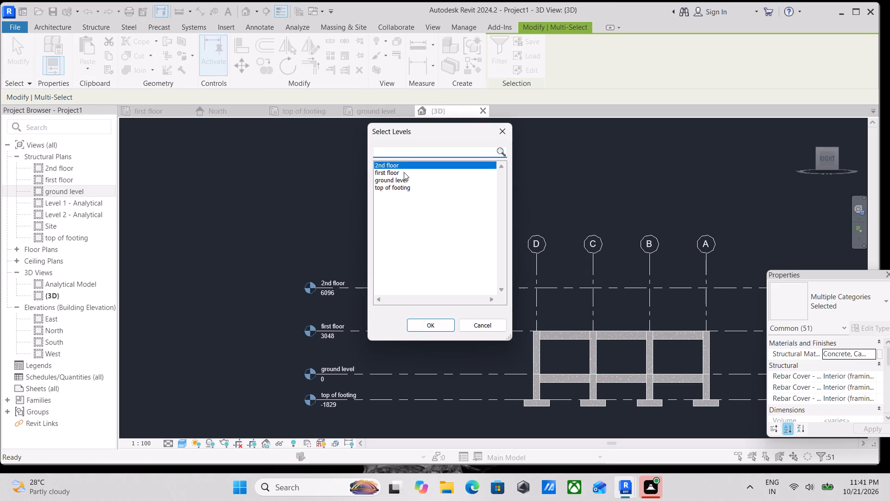
{"action": "left_click", "coordinate": [444, 326]}
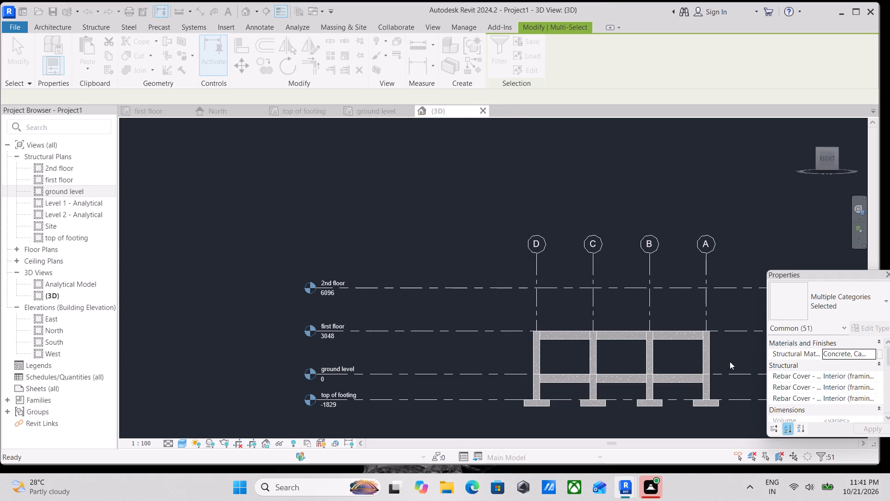
{"action": "scroll", "coordinate": [785, 322], "scroll_direction": "down", "scroll_amount": 1}
{"action": "middle_click_drag", "start_coordinate": [750, 317], "coordinate": [615, 292]}
{"action": "key", "text": "Escape"}
Inspect the multi-storey column and beam frame in 3D from the front, the side and above.
{"action": "scroll", "coordinate": [593, 295], "scroll_direction": "down", "scroll_amount": 3}
{"action": "middle_click_drag", "start_coordinate": [478, 293], "coordinate": [658, 398], "text": "shift"}
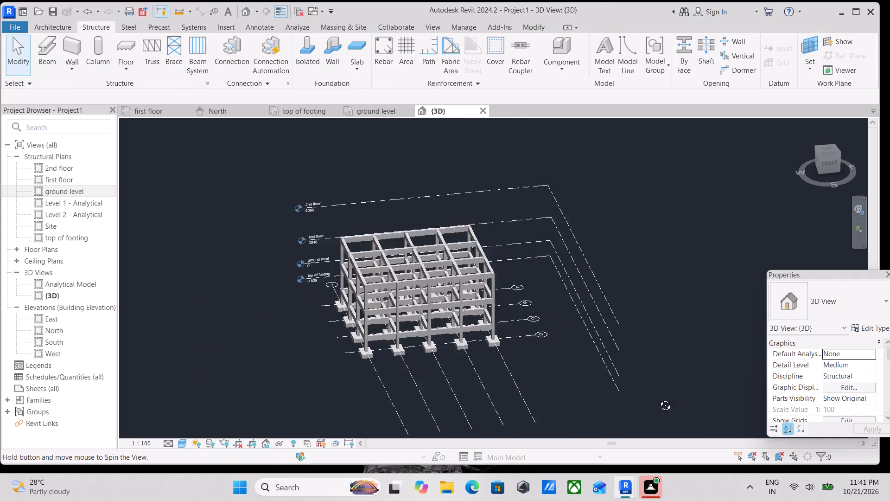
{"action": "middle_click_drag", "start_coordinate": [658, 398], "coordinate": [484, 394], "text": "shift"}
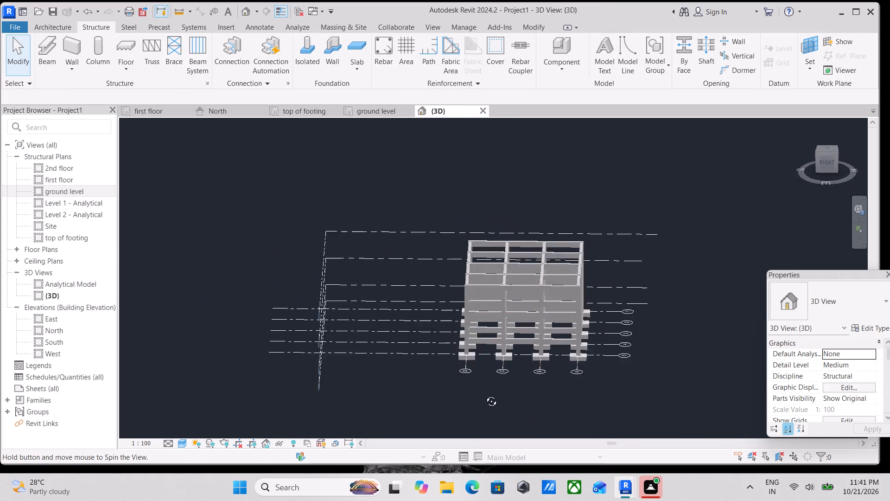
{"action": "middle_click_drag", "start_coordinate": [484, 394], "coordinate": [518, 489], "text": "shift"}
{"action": "scroll", "coordinate": [491, 302], "scroll_direction": "down", "scroll_amount": 3}
{"action": "scroll", "coordinate": [345, 219], "scroll_direction": "up", "scroll_amount": 4}
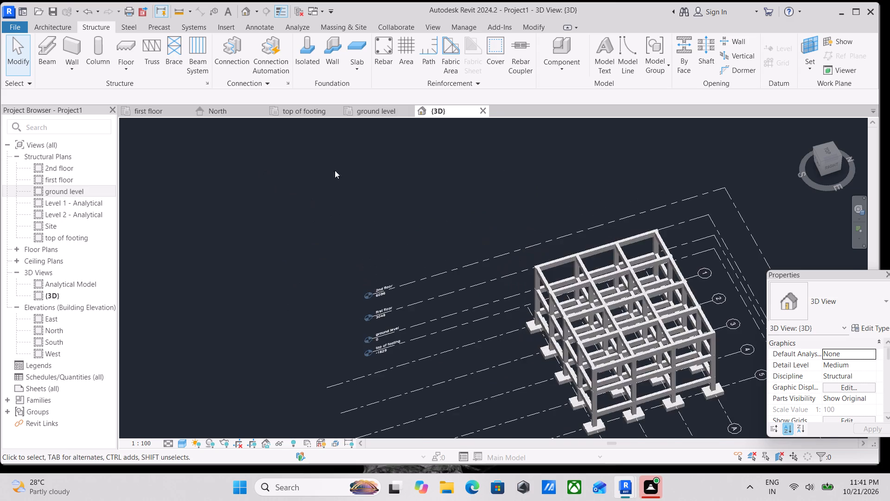
{"action": "scroll", "coordinate": [438, 204], "scroll_direction": "up", "scroll_amount": 3}
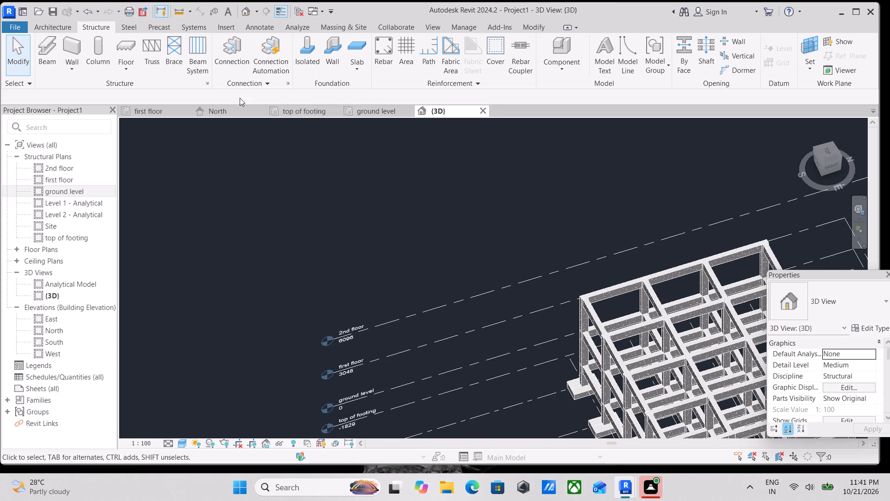
In the ground level plan, create a rectangular Generic 300mm structural floor between the beams of the bay at grids A-B and 1-2.
{"action": "left_click", "coordinate": [352, 110]}
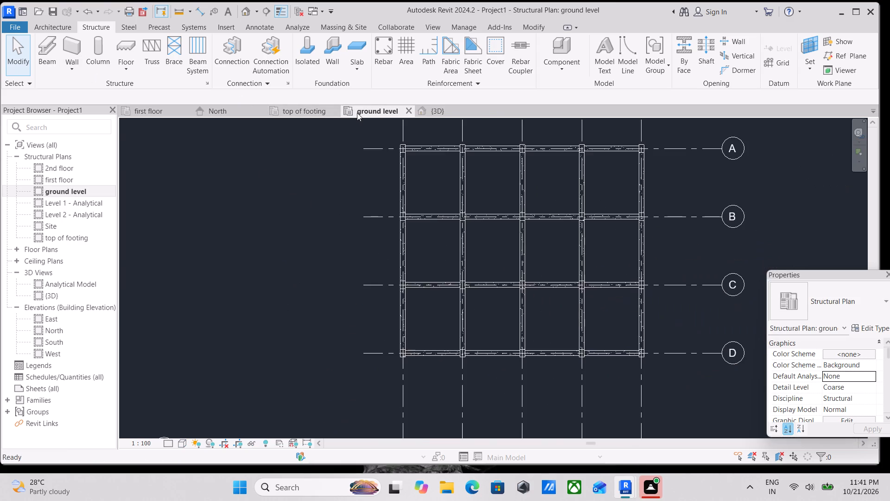
{"action": "scroll", "coordinate": [491, 231], "scroll_direction": "up", "scroll_amount": 2}
{"action": "middle_click_drag", "start_coordinate": [408, 170], "coordinate": [417, 234]}
{"action": "scroll", "coordinate": [403, 222], "scroll_direction": "up", "scroll_amount": 3}
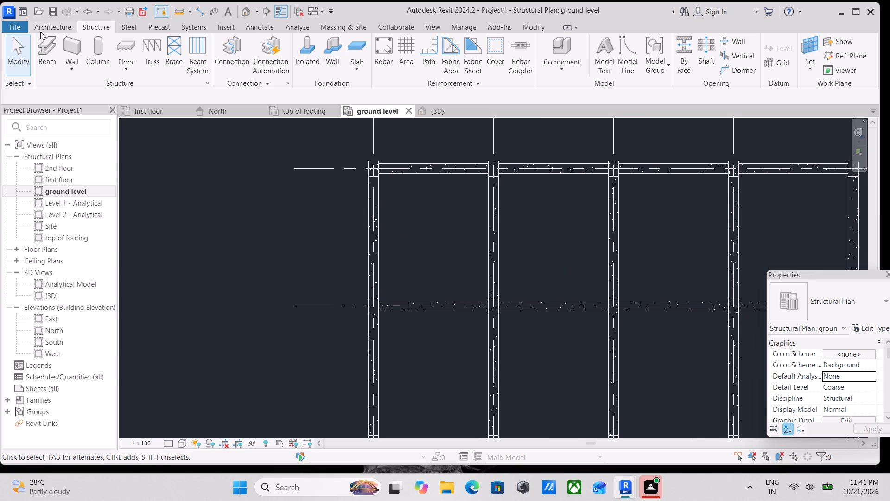
{"action": "left_click", "coordinate": [43, 30]}
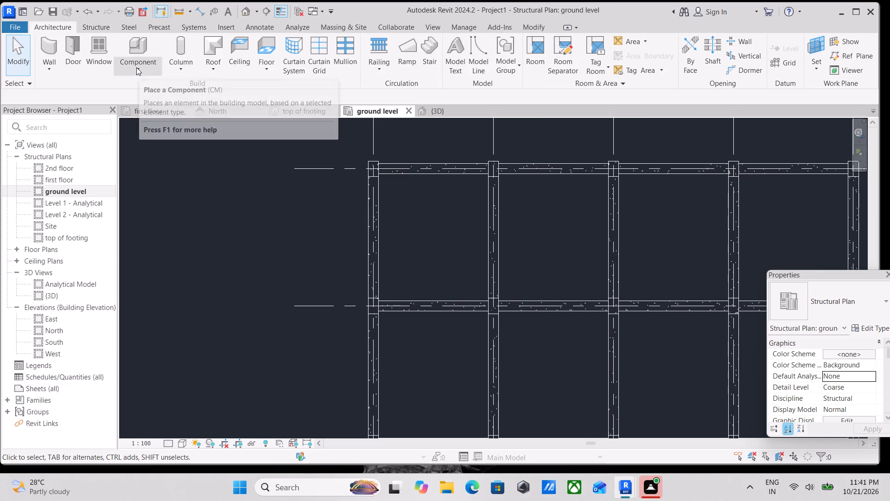
{"action": "left_click", "coordinate": [212, 71]}
{"action": "left_click", "coordinate": [212, 71]}
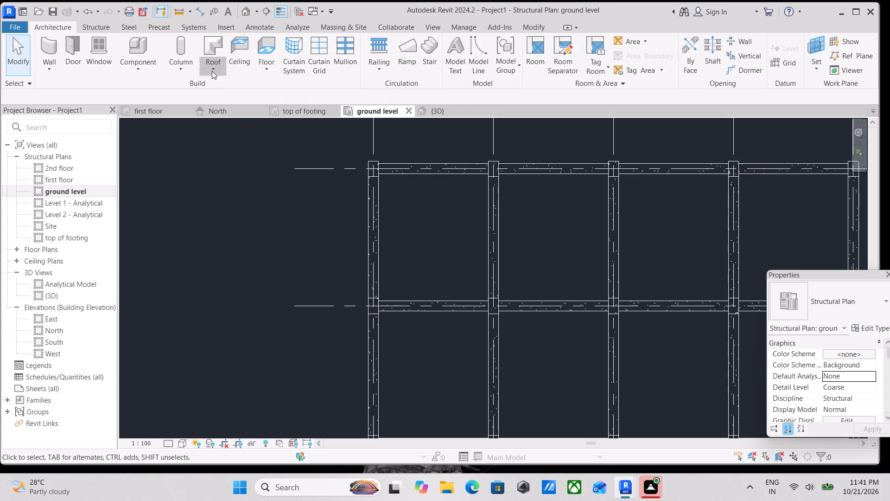
{"action": "left_click", "coordinate": [86, 23]}
{"action": "left_click", "coordinate": [126, 69]}
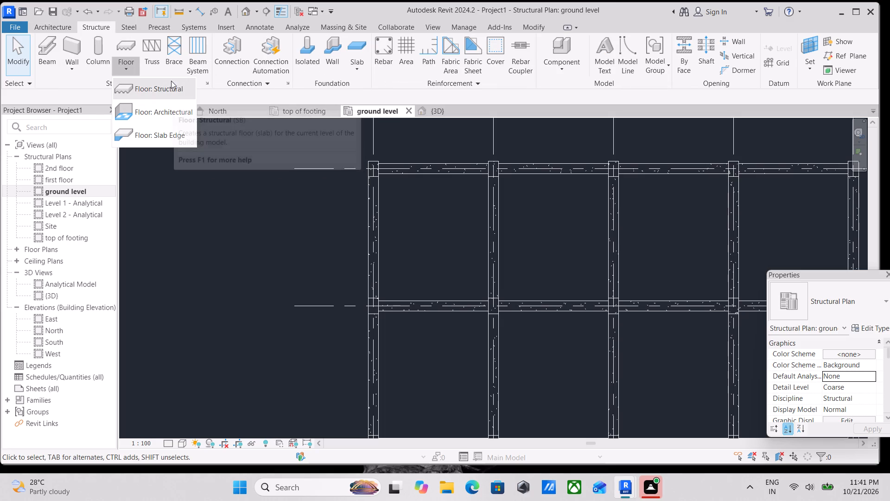
{"action": "left_click", "coordinate": [171, 91]}
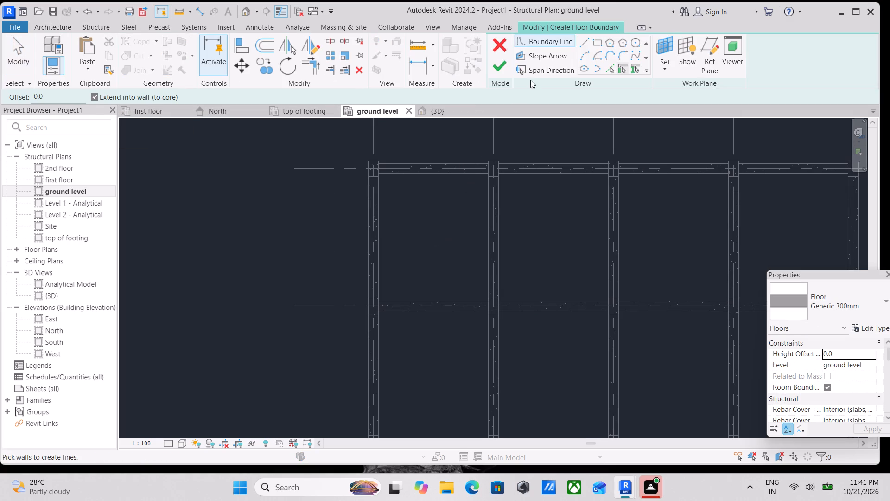
{"action": "left_click", "coordinate": [591, 41]}
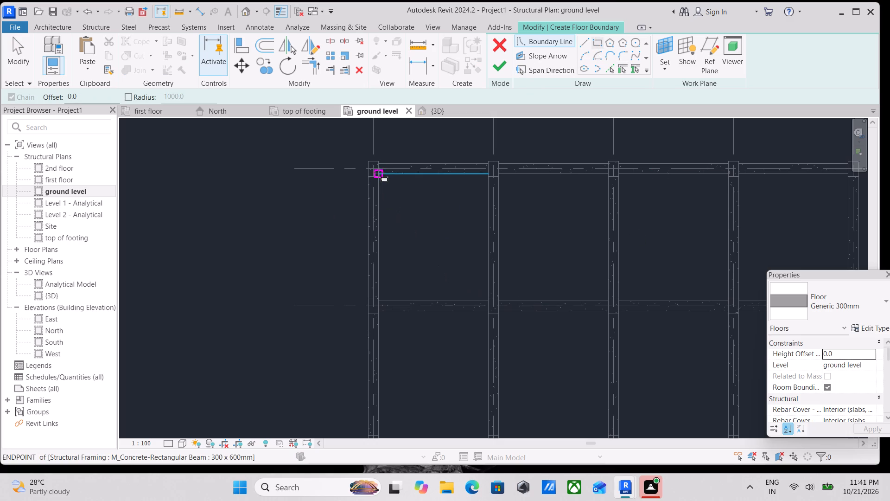
{"action": "scroll", "coordinate": [379, 173], "scroll_direction": "up", "scroll_amount": 2}
{"action": "left_click", "coordinate": [379, 173]}
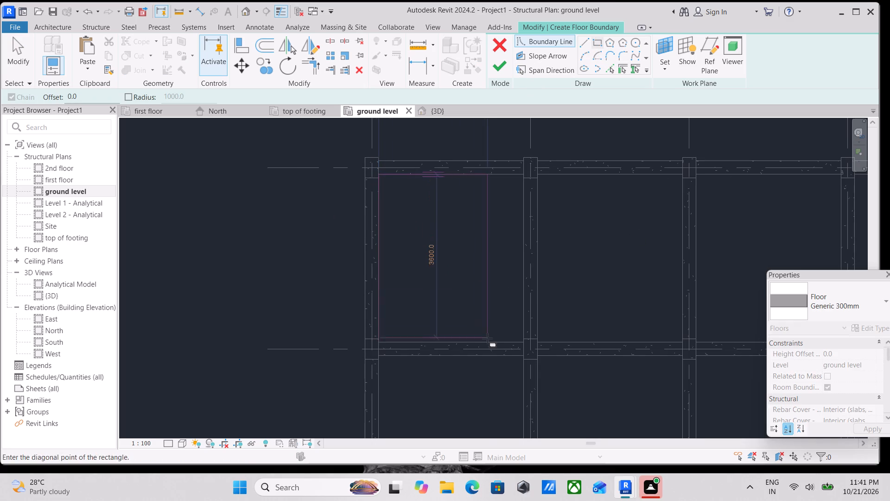
{"action": "left_click", "coordinate": [521, 344]}
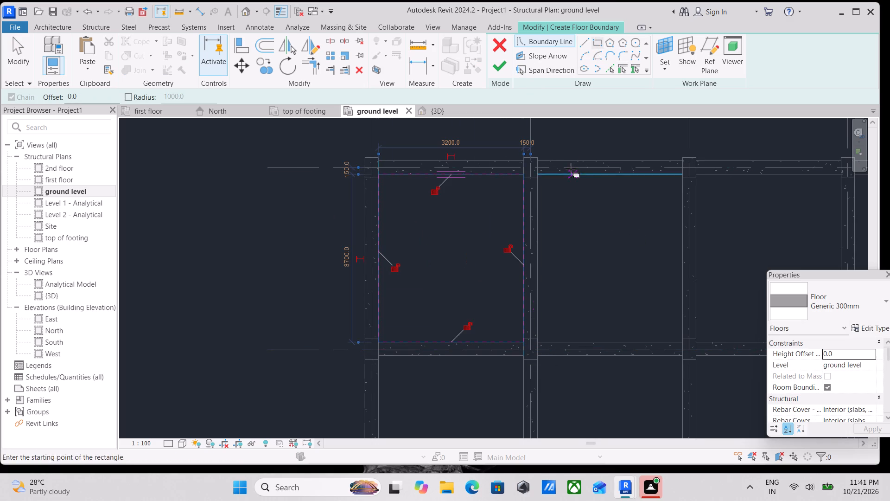
{"action": "left_click", "coordinate": [494, 63]}
{"action": "scroll", "coordinate": [514, 89], "scroll_direction": "down", "scroll_amount": 3}
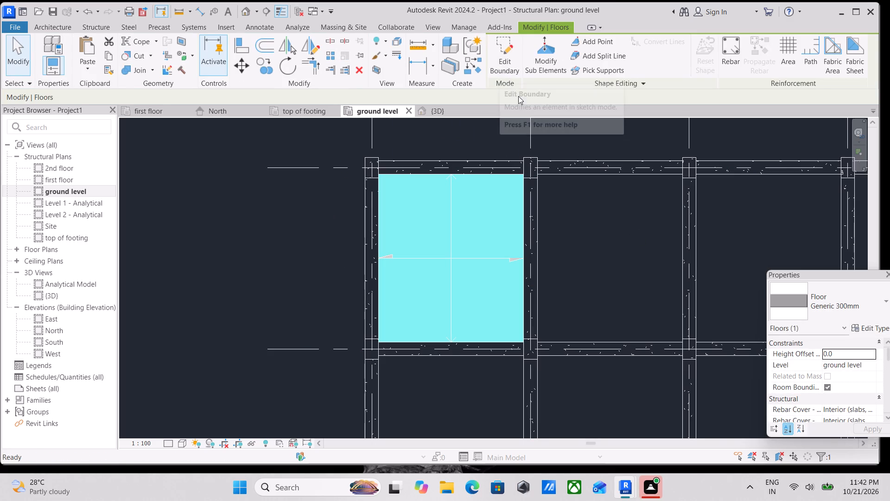
{"action": "scroll", "coordinate": [558, 175], "scroll_direction": "down", "scroll_amount": 4}
{"action": "scroll", "coordinate": [559, 220], "scroll_direction": "down", "scroll_amount": 5}
{"action": "key", "text": "Escape"}
{"action": "scroll", "coordinate": [555, 246], "scroll_direction": "up", "scroll_amount": 1}
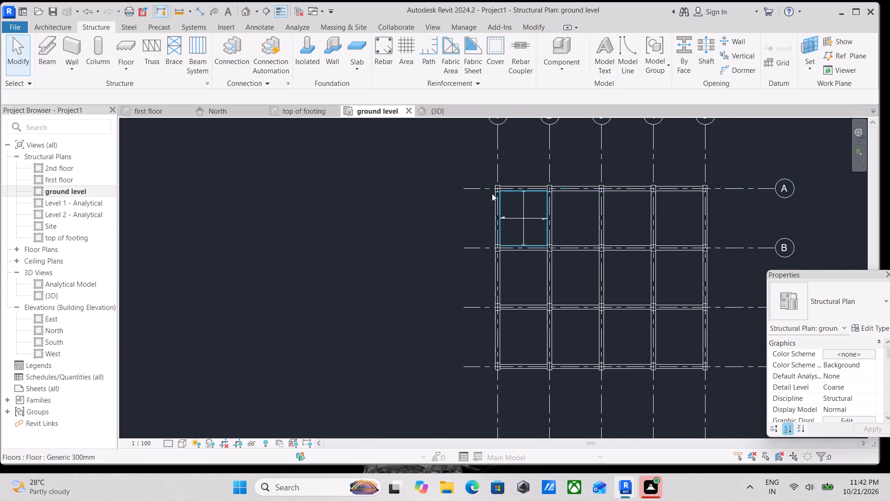
Examine the new ground level floor slab within the frame in 3D from several sides.
{"action": "left_click", "coordinate": [430, 116]}
{"action": "scroll", "coordinate": [591, 212], "scroll_direction": "down", "scroll_amount": 3}
{"action": "middle_click_drag", "start_coordinate": [602, 212], "coordinate": [586, 161]}
{"action": "scroll", "coordinate": [635, 375], "scroll_direction": "up", "scroll_amount": 3}
{"action": "scroll", "coordinate": [658, 326], "scroll_direction": "down", "scroll_amount": 4}
{"action": "middle_click_drag", "start_coordinate": [658, 326], "coordinate": [675, 261]}
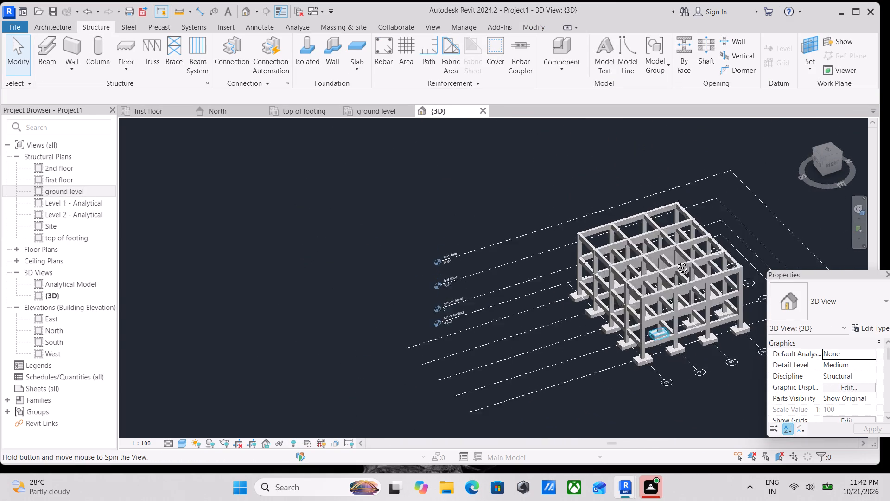
{"action": "middle_click_drag", "start_coordinate": [675, 261], "coordinate": [886, 267]}
{"action": "middle_click_drag", "start_coordinate": [603, 326], "coordinate": [630, 296]}
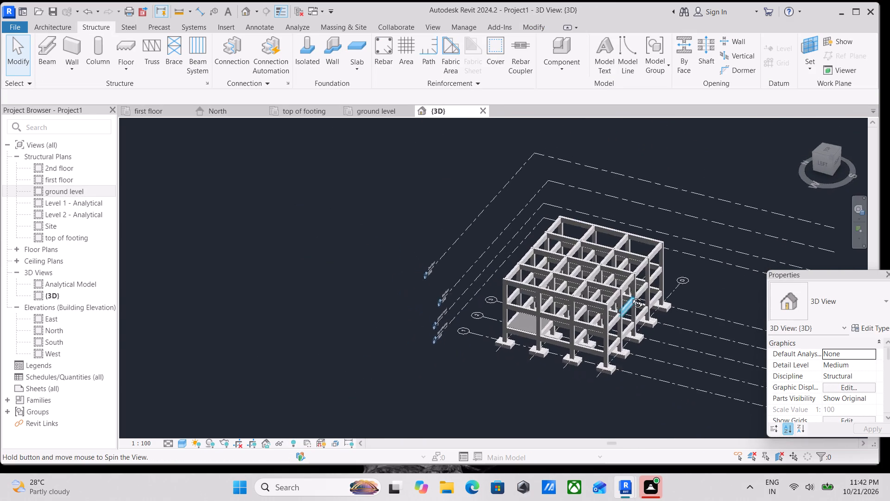
{"action": "middle_click_drag", "start_coordinate": [630, 296], "coordinate": [555, 334]}
In the ground level plan, copy the floor slab at 3500 mm spacing into the other three bays between grids A and B.
{"action": "left_click", "coordinate": [380, 111]}
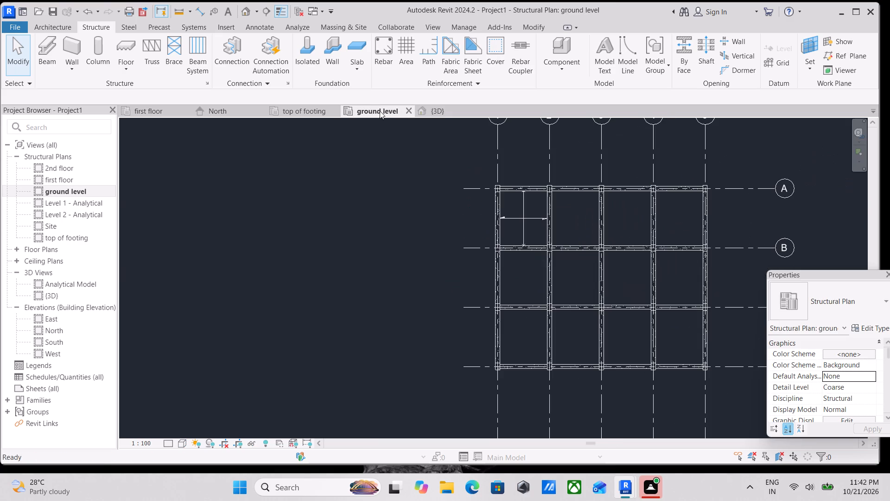
{"action": "left_click", "coordinate": [532, 215]}
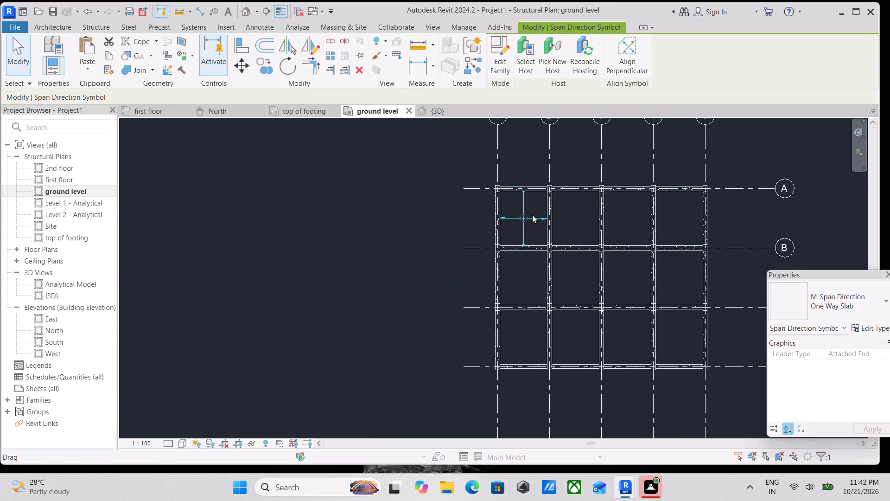
{"action": "scroll", "coordinate": [532, 215], "scroll_direction": "up", "scroll_amount": 6}
{"action": "key", "text": "Escape"}
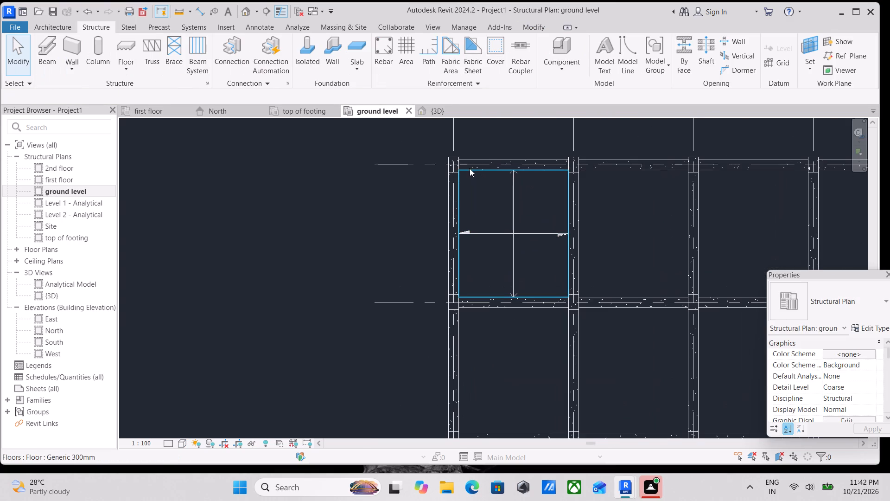
{"action": "left_click", "coordinate": [470, 168]}
{"action": "middle_click_drag", "start_coordinate": [518, 186], "coordinate": [518, 200]}
{"action": "middle_click_drag", "start_coordinate": [528, 207], "coordinate": [532, 236]}
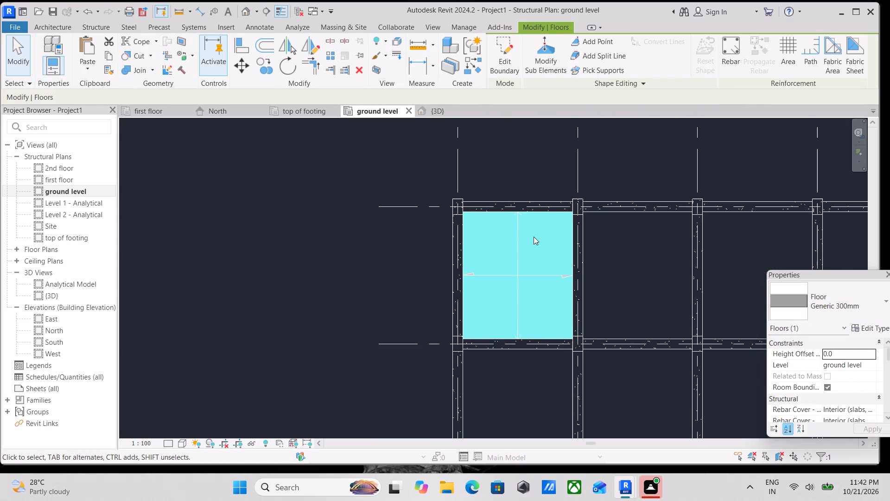
{"action": "type", "text": "CO"}
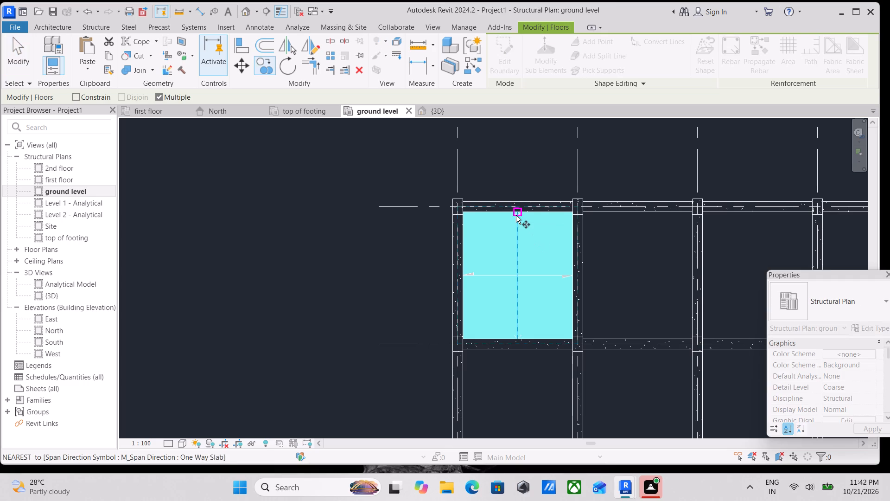
{"action": "left_click", "coordinate": [516, 213]}
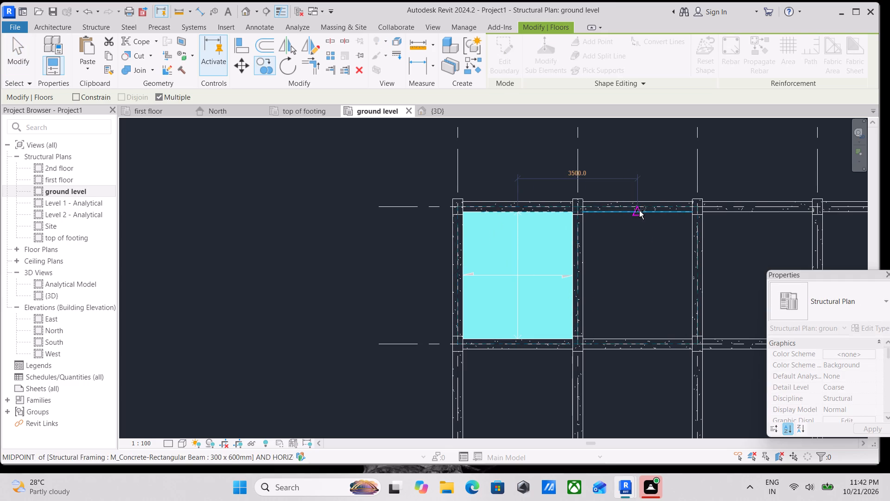
{"action": "left_click", "coordinate": [639, 211]}
{"action": "middle_click_drag", "start_coordinate": [637, 211], "coordinate": [468, 222]}
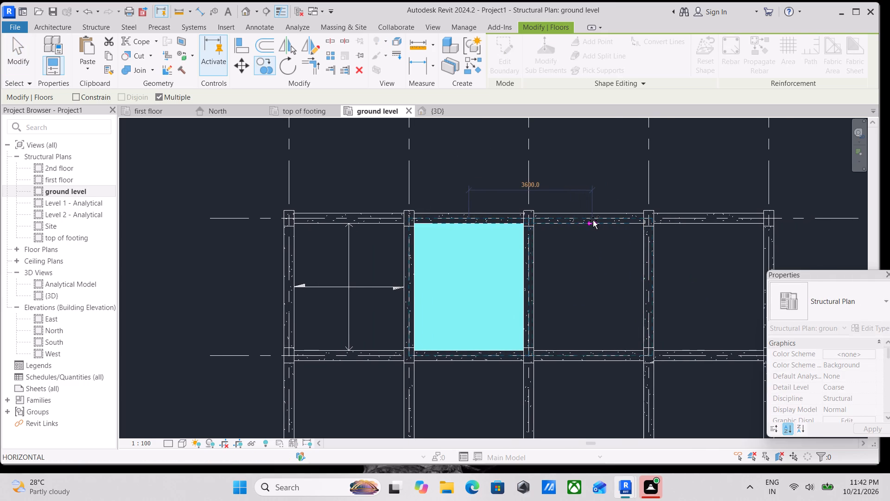
{"action": "left_click", "coordinate": [590, 223]}
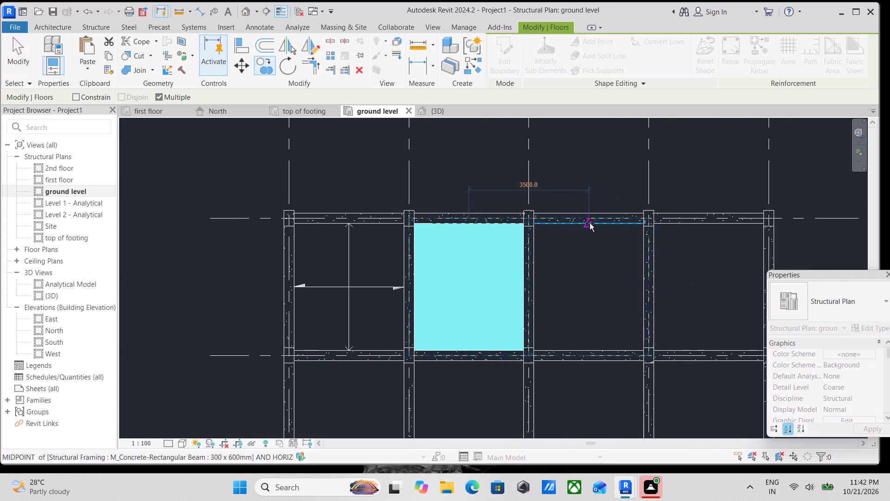
{"action": "middle_click_drag", "start_coordinate": [588, 223], "coordinate": [480, 226]}
{"action": "left_click", "coordinate": [603, 227]}
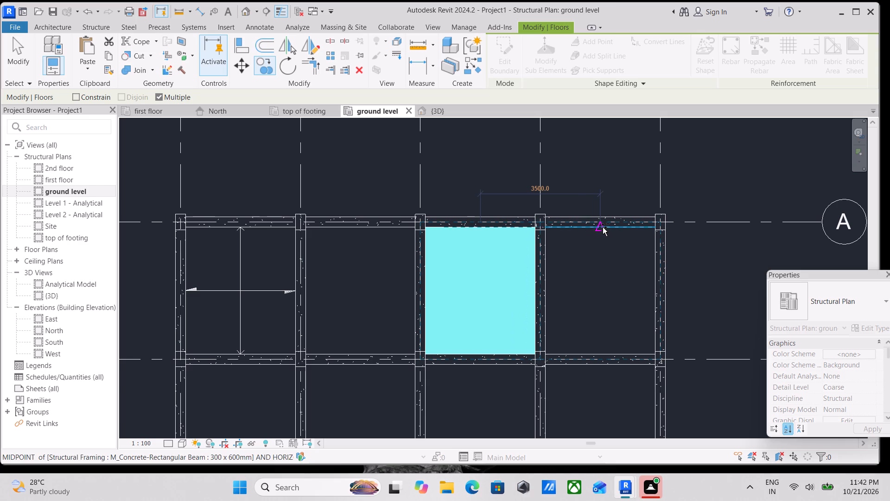
Continue copying the slab at 4000 mm spacing into the B-C and C-D bays between grids 4 and 5.
{"action": "scroll", "coordinate": [599, 231], "scroll_direction": "down", "scroll_amount": 2}
{"action": "middle_click_drag", "start_coordinate": [598, 234], "coordinate": [557, 194]}
{"action": "left_click", "coordinate": [559, 297]}
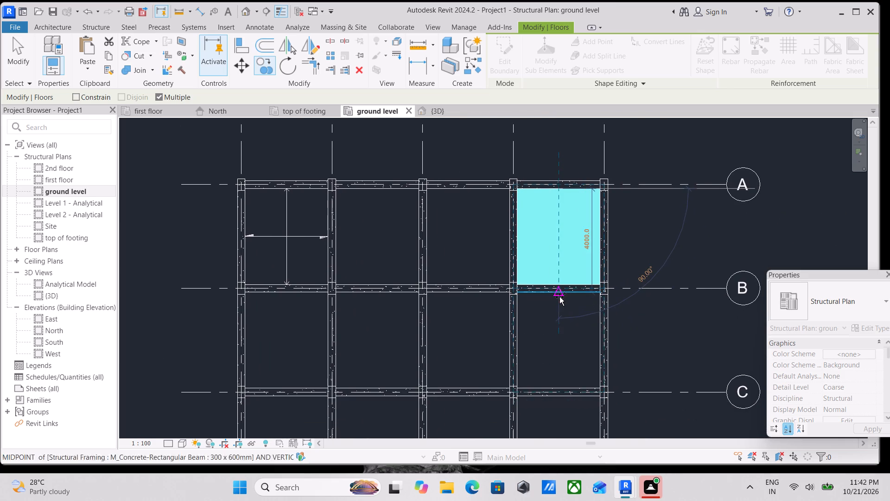
{"action": "scroll", "coordinate": [560, 297], "scroll_direction": "down", "scroll_amount": 2}
{"action": "middle_click_drag", "start_coordinate": [560, 297], "coordinate": [540, 206]}
{"action": "left_click", "coordinate": [544, 283]}
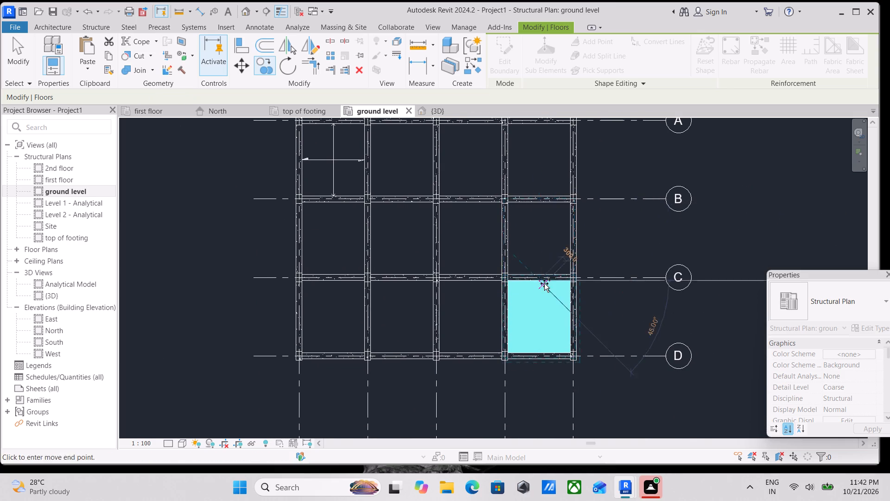
Copy the slab into the remaining three bays between grids C and D and the B-C bay between grids 1 and 2.
{"action": "scroll", "coordinate": [540, 312], "scroll_direction": "down", "scroll_amount": 1}
{"action": "middle_click_drag", "start_coordinate": [540, 312], "coordinate": [534, 303]}
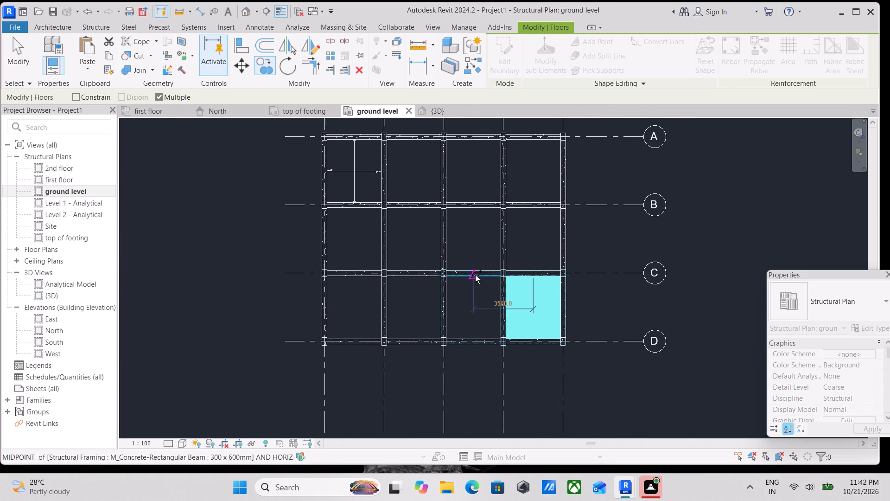
{"action": "left_click", "coordinate": [476, 275]}
{"action": "left_click", "coordinate": [411, 276]}
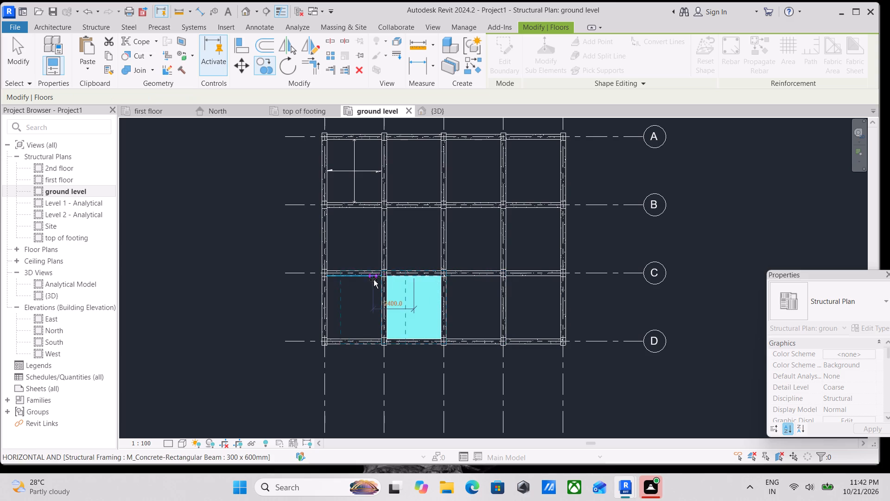
{"action": "left_click", "coordinate": [350, 278]}
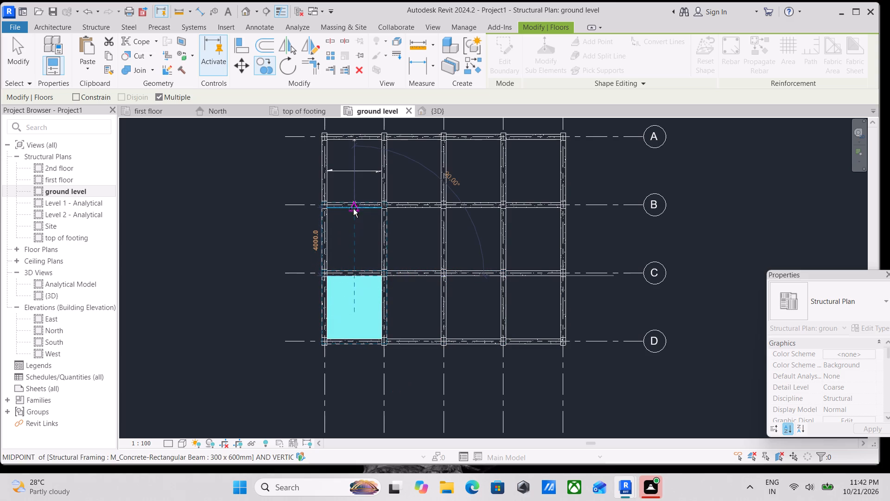
{"action": "left_click", "coordinate": [353, 208]}
{"action": "key", "text": "Escape"}
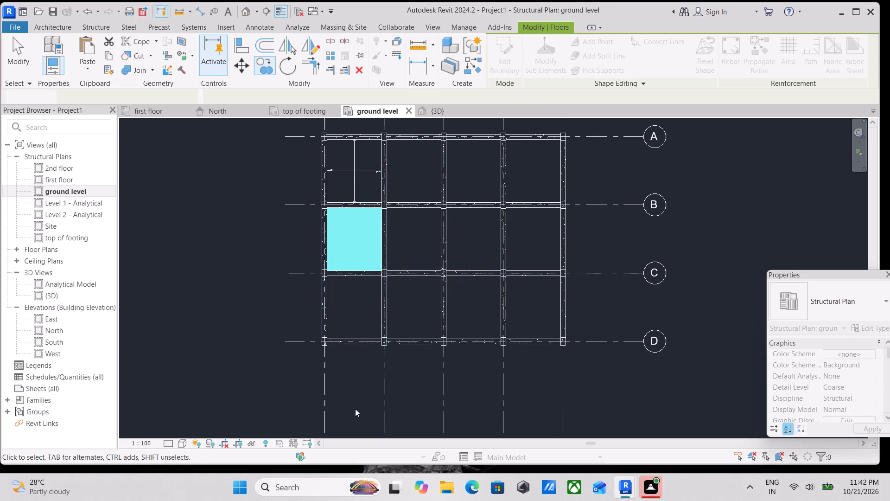
Set the ground level plan's visual style to Shaded.
{"action": "left_click", "coordinate": [186, 441]}
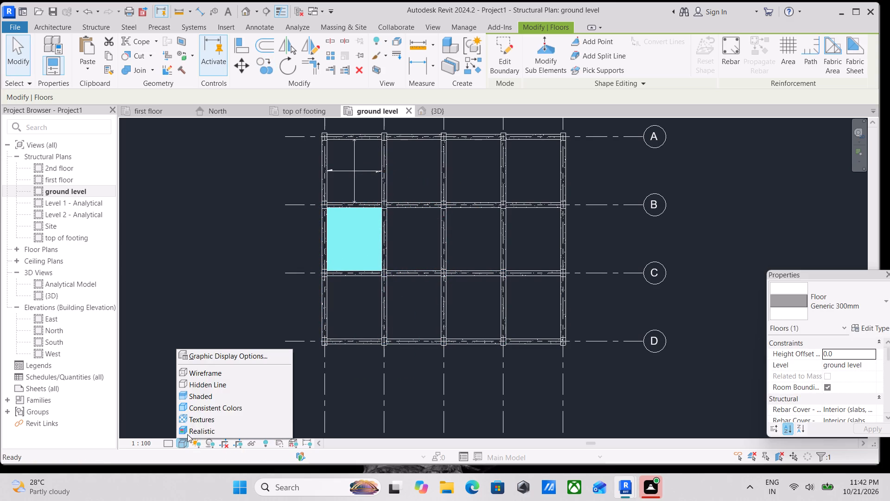
{"action": "left_click", "coordinate": [200, 396]}
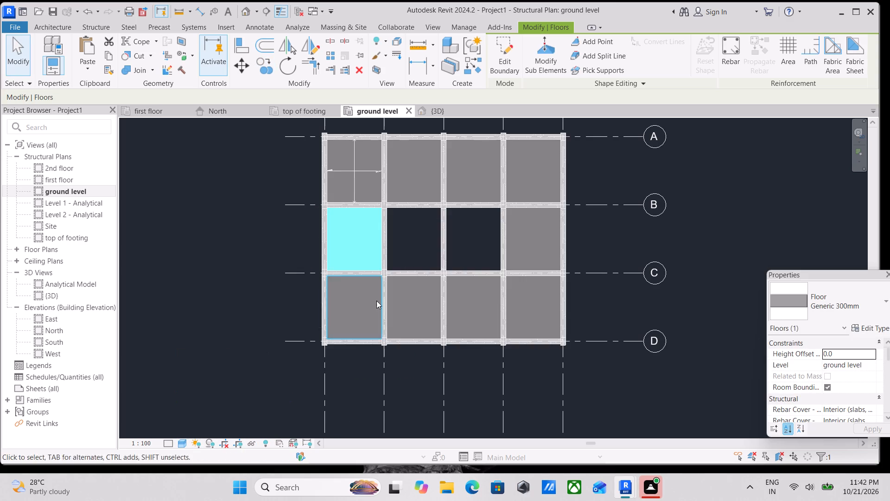
Copy the slab from the B-C bay at grids 1-2 into the two empty middle bays between grids 2 and 4.
{"action": "middle_click_drag", "start_coordinate": [379, 304], "coordinate": [397, 351]}
{"action": "scroll", "coordinate": [394, 283], "scroll_direction": "up", "scroll_amount": 3}
{"action": "key", "text": "Escape"}
{"action": "left_click", "coordinate": [389, 239]}
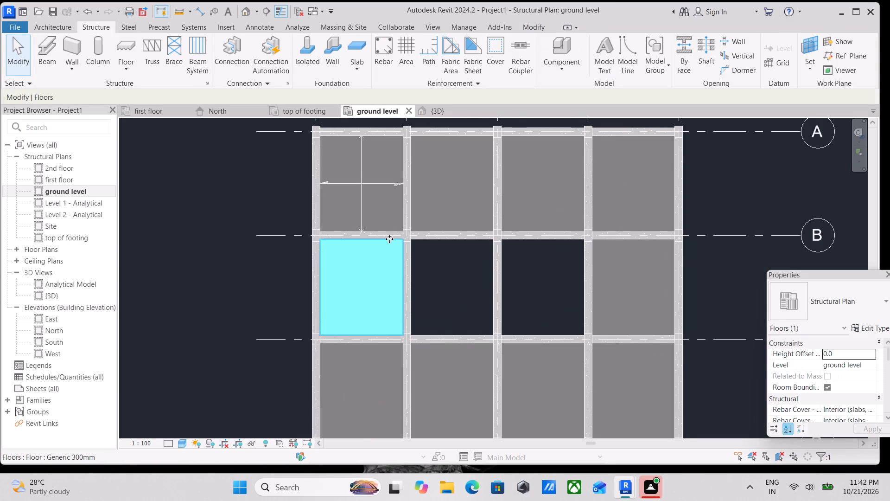
{"action": "middle_click_drag", "start_coordinate": [392, 252], "coordinate": [435, 290]}
{"action": "type", "text": "CO"}
{"action": "scroll", "coordinate": [393, 277], "scroll_direction": "up", "scroll_amount": 2}
{"action": "left_click", "coordinate": [406, 278]}
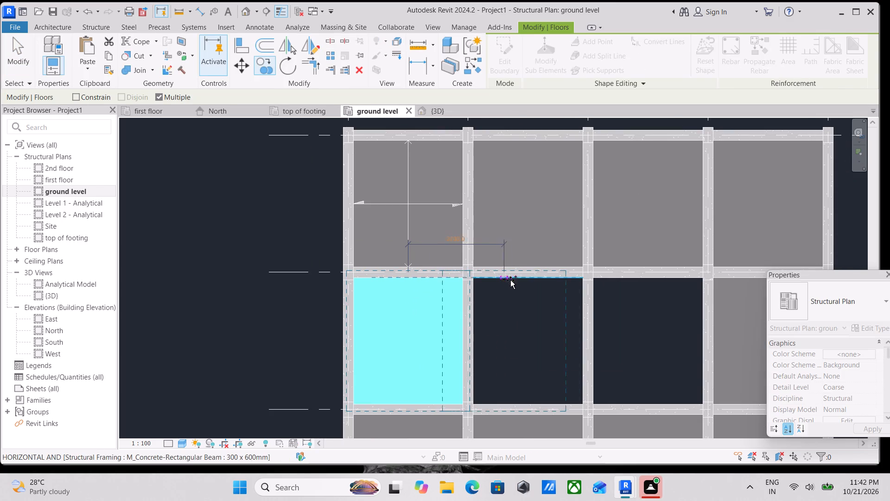
{"action": "left_click", "coordinate": [526, 276]}
{"action": "middle_click_drag", "start_coordinate": [536, 276], "coordinate": [402, 284]}
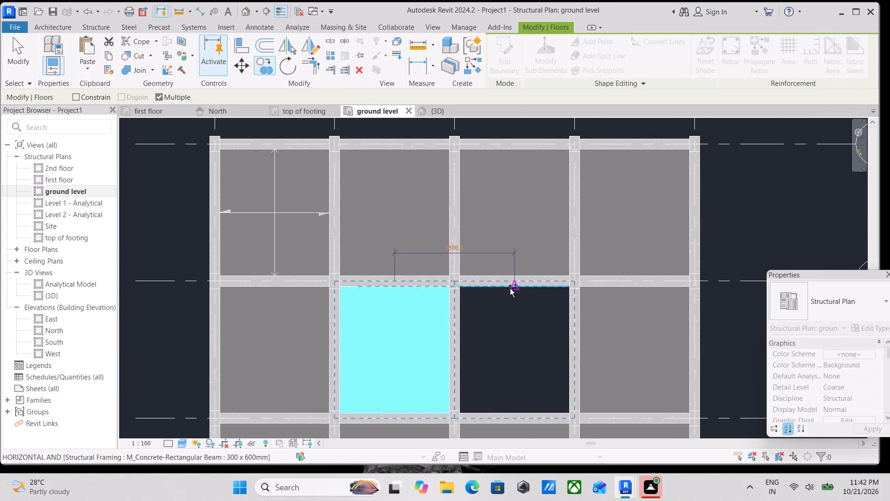
{"action": "left_click", "coordinate": [513, 287]}
{"action": "scroll", "coordinate": [513, 287], "scroll_direction": "down", "scroll_amount": 8}
{"action": "key", "text": "Escape"}
{"action": "key", "text": "Escape"}
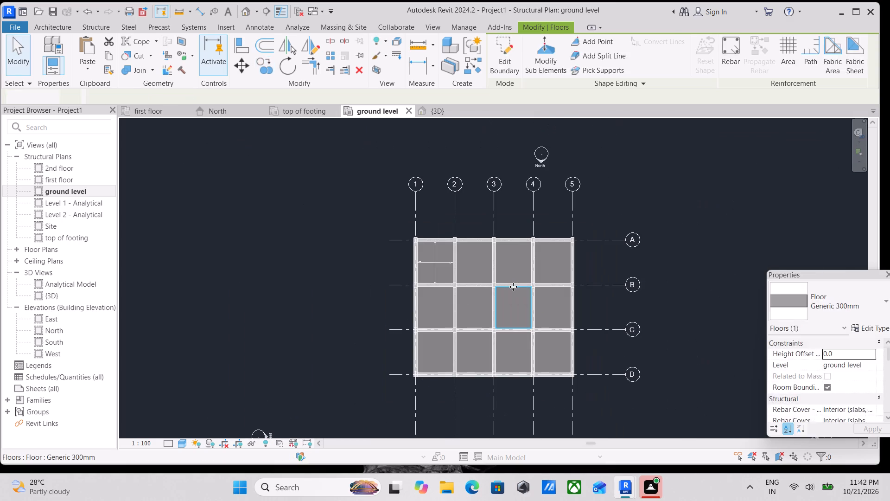
{"action": "scroll", "coordinate": [513, 287], "scroll_direction": "down", "scroll_amount": 7}
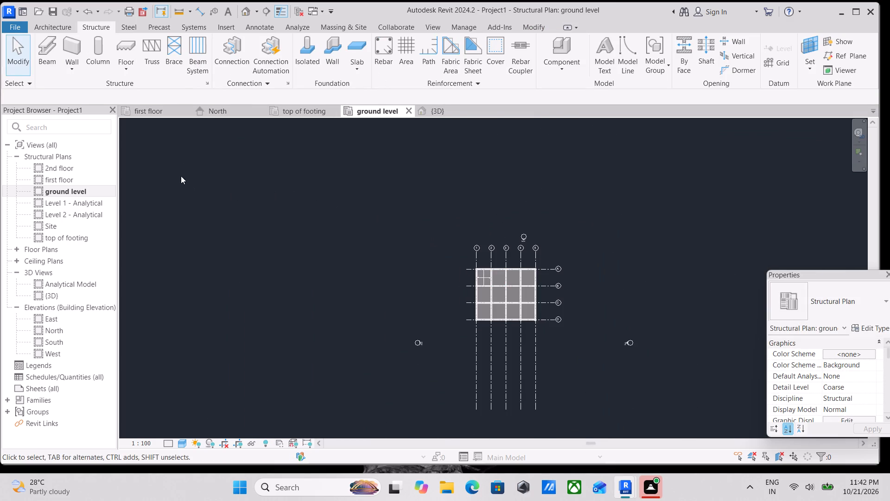
In the 3D view, copy all the ground level floor slabs and paste them aligned to the first floor and 2nd floor levels.
{"action": "left_click", "coordinate": [441, 109]}
{"action": "scroll", "coordinate": [717, 353], "scroll_direction": "up", "scroll_amount": 2}
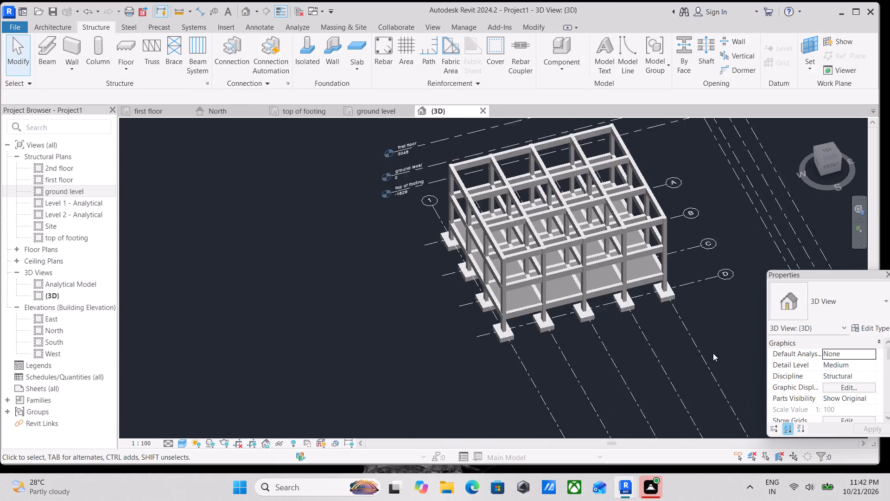
{"action": "scroll", "coordinate": [713, 353], "scroll_direction": "up", "scroll_amount": 4}
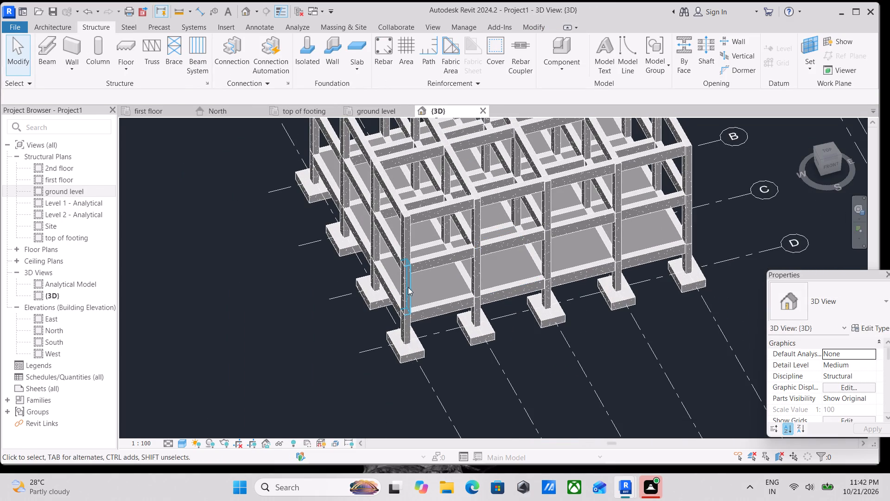
{"action": "left_click", "coordinate": [429, 300]}
{"action": "scroll", "coordinate": [429, 300], "scroll_direction": "up", "scroll_amount": 2}
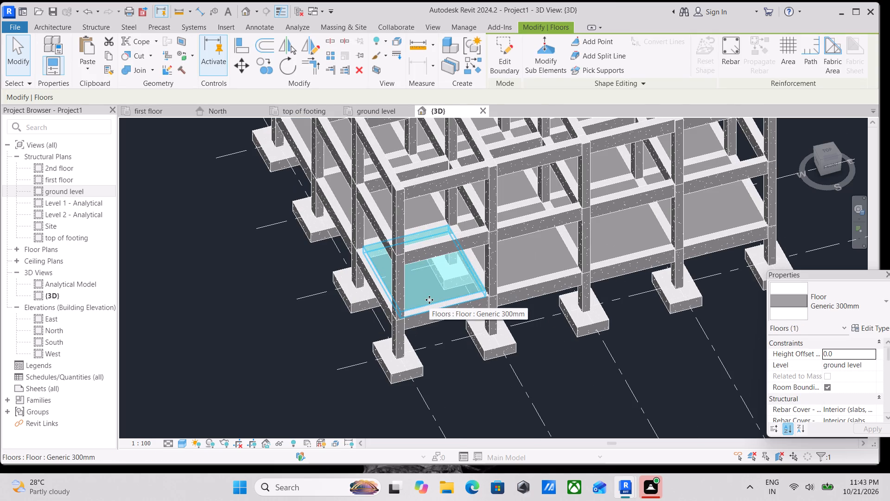
{"action": "type", "text": "SA"}
{"action": "scroll", "coordinate": [429, 300], "scroll_direction": "down", "scroll_amount": 3}
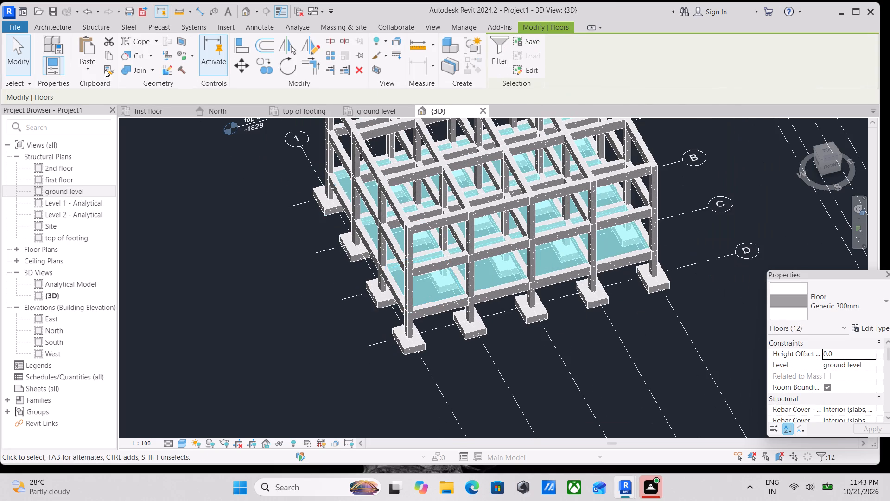
{"action": "left_click", "coordinate": [103, 55]}
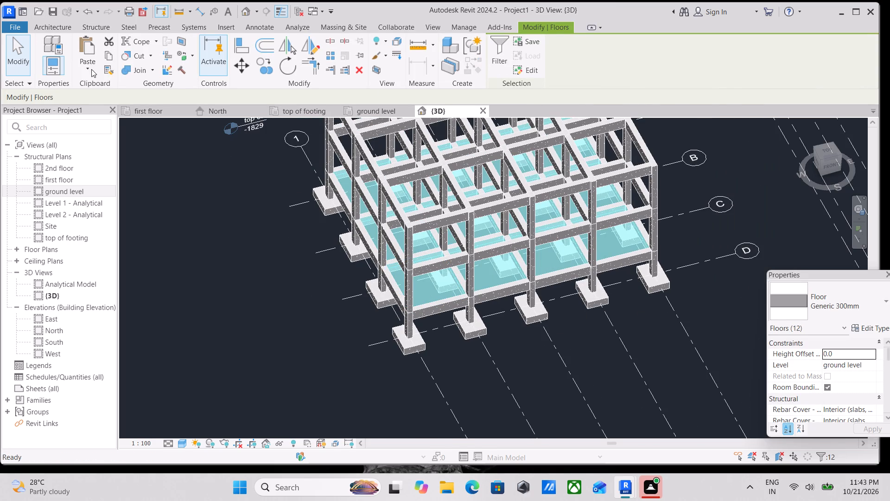
{"action": "left_click", "coordinate": [91, 69]}
{"action": "left_click", "coordinate": [145, 115]}
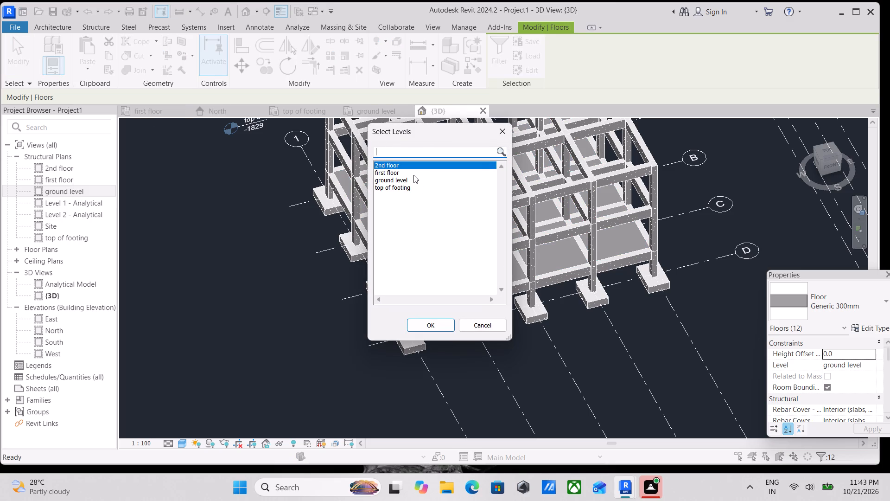
{"action": "left_click", "coordinate": [388, 173], "text": "ctrl"}
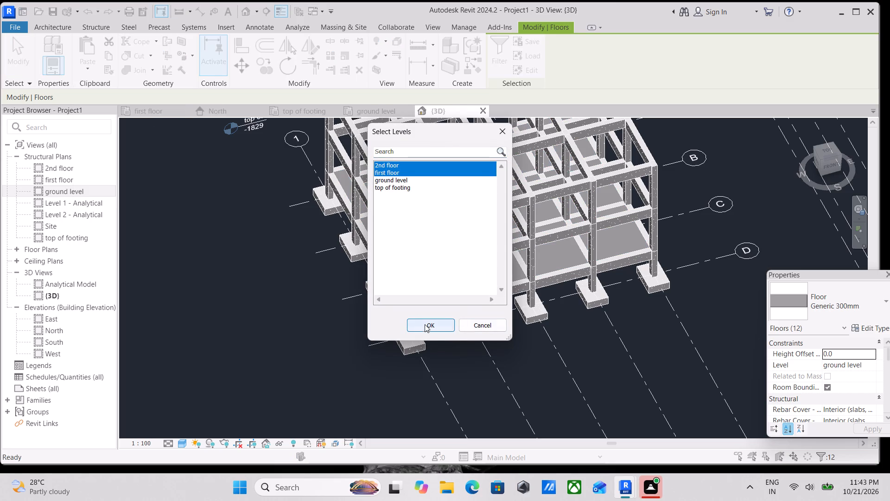
{"action": "left_click", "coordinate": [425, 324]}
{"action": "scroll", "coordinate": [489, 182], "scroll_direction": "down", "scroll_amount": 3}
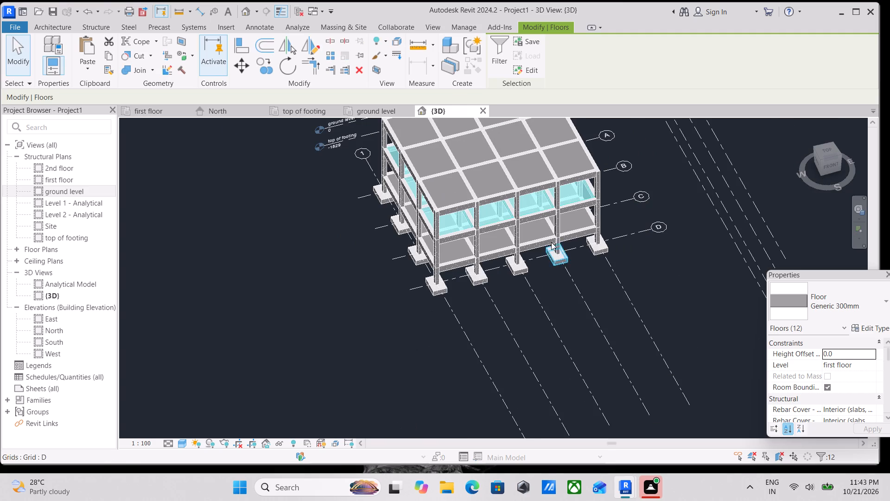
{"action": "key", "text": "Escape"}
Examine the slabs, beams, columns and footings in the 3D view, comparing them with the ground level and top of footing plans.
{"action": "scroll", "coordinate": [566, 226], "scroll_direction": "down", "scroll_amount": 2}
{"action": "middle_click_drag", "start_coordinate": [530, 223], "coordinate": [545, 272]}
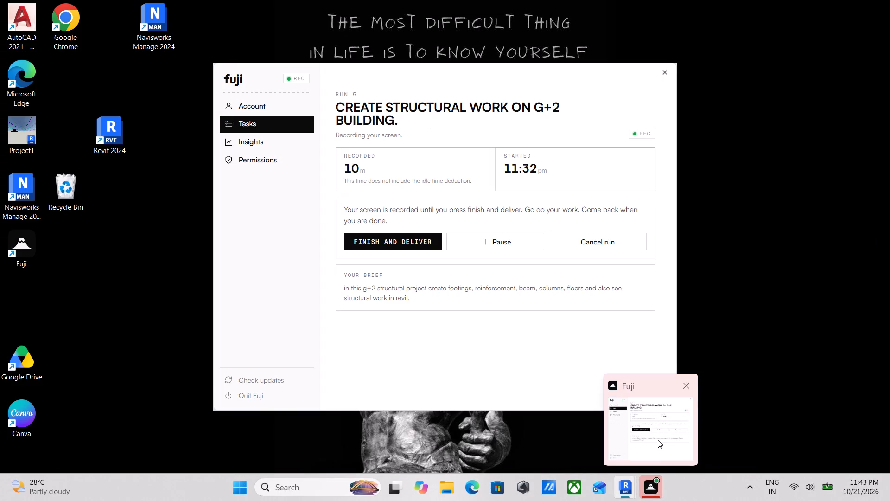
{"action": "scroll", "coordinate": [479, 416], "scroll_direction": "down", "scroll_amount": 2}
{"action": "scroll", "coordinate": [472, 328], "scroll_direction": "up", "scroll_amount": 10}
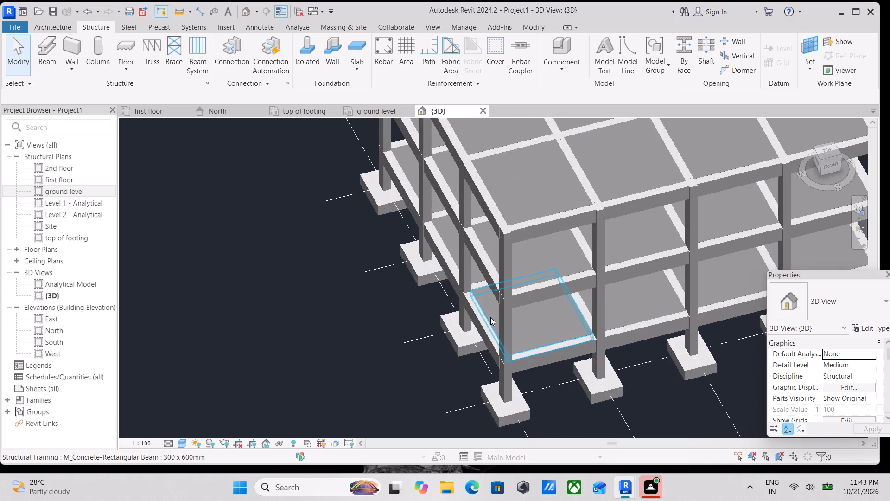
{"action": "scroll", "coordinate": [508, 332], "scroll_direction": "up", "scroll_amount": 4}
{"action": "scroll", "coordinate": [530, 334], "scroll_direction": "down", "scroll_amount": 2}
{"action": "middle_click_drag", "start_coordinate": [530, 334], "coordinate": [505, 262]}
{"action": "scroll", "coordinate": [502, 264], "scroll_direction": "down", "scroll_amount": 2}
{"action": "middle_click_drag", "start_coordinate": [501, 265], "coordinate": [506, 290]}
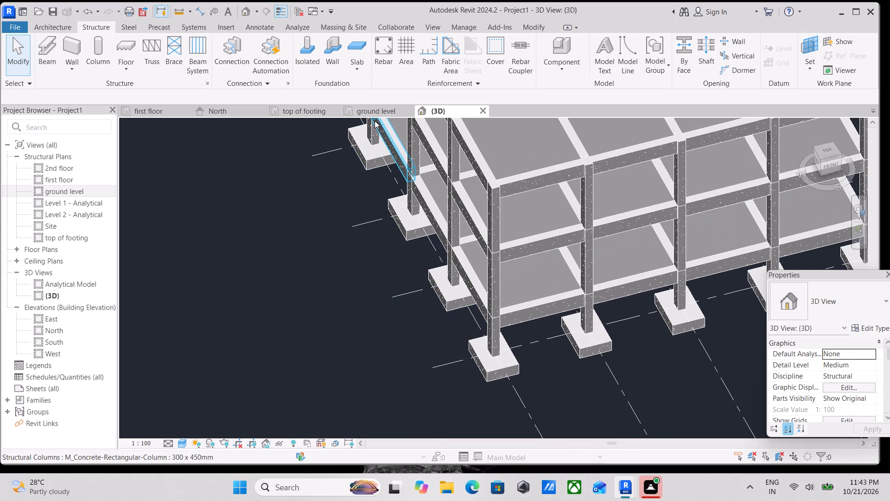
{"action": "left_click", "coordinate": [373, 109]}
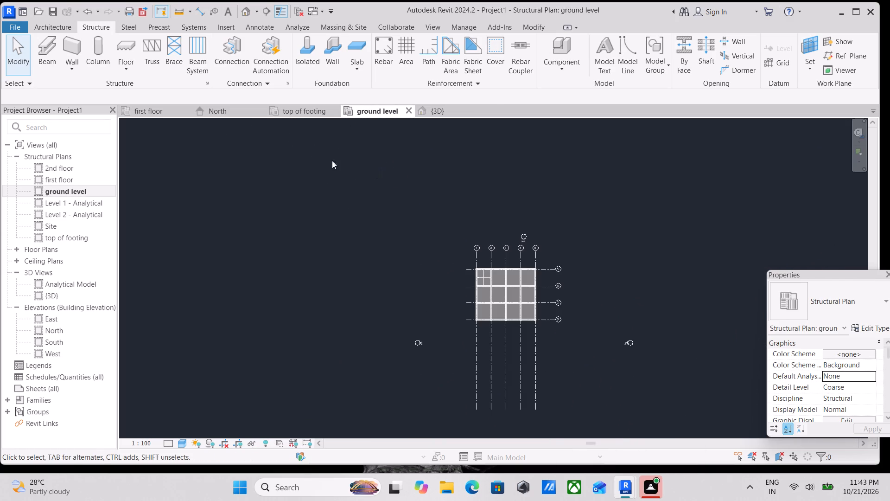
{"action": "scroll", "coordinate": [289, 132], "scroll_direction": "up", "scroll_amount": 2}
{"action": "left_click", "coordinate": [303, 112]}
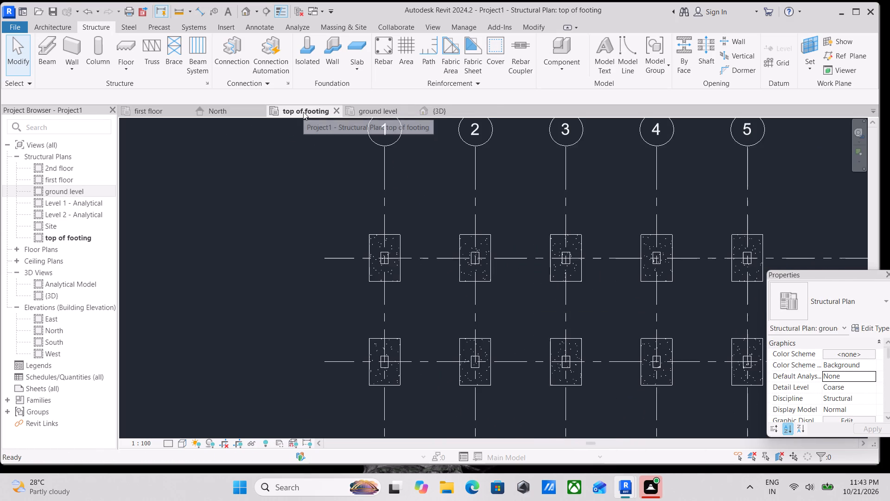
{"action": "left_click", "coordinate": [420, 108]}
{"action": "scroll", "coordinate": [520, 281], "scroll_direction": "up", "scroll_amount": 4}
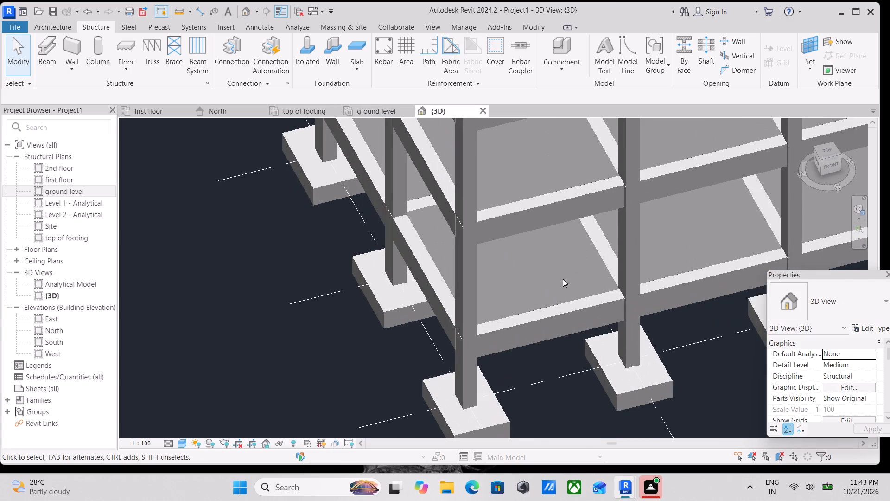
{"action": "middle_click_drag", "start_coordinate": [632, 214], "coordinate": [435, 314]}
{"action": "scroll", "coordinate": [458, 269], "scroll_direction": "down", "scroll_amount": 3}
{"action": "middle_click_drag", "start_coordinate": [458, 269], "coordinate": [499, 251]}
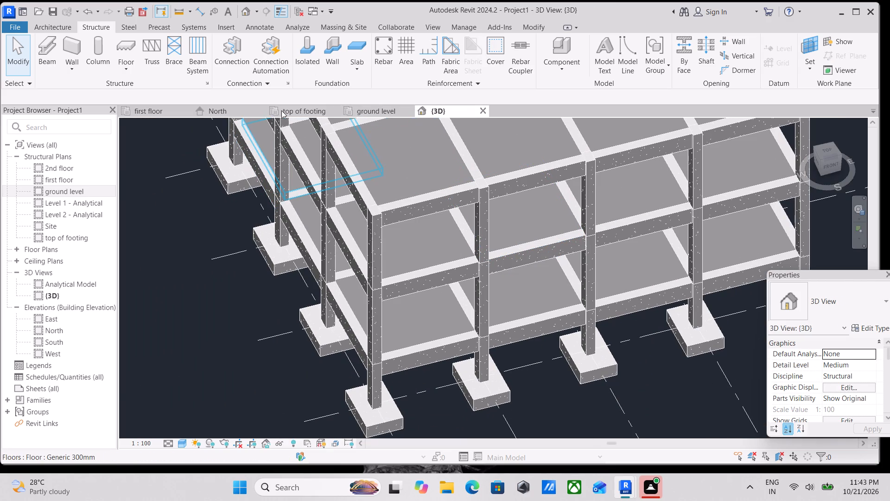
In the top of footing plan, draw a building section across the uppermost footing on grid 1, with its depth ending just past the column.
{"action": "left_click", "coordinate": [292, 112]}
{"action": "scroll", "coordinate": [399, 235], "scroll_direction": "up", "scroll_amount": 1}
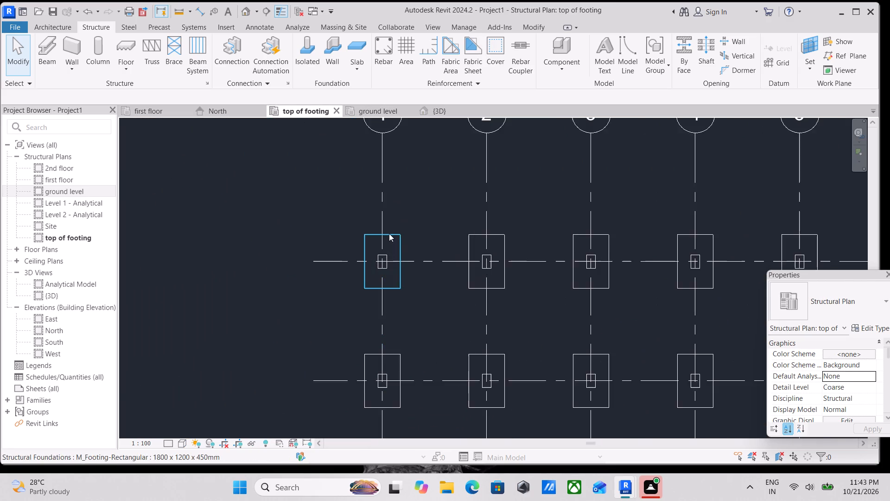
{"action": "scroll", "coordinate": [374, 238], "scroll_direction": "up", "scroll_amount": 2}
{"action": "middle_click_drag", "start_coordinate": [369, 248], "coordinate": [386, 224]}
{"action": "scroll", "coordinate": [369, 248], "scroll_direction": "up", "scroll_amount": 1}
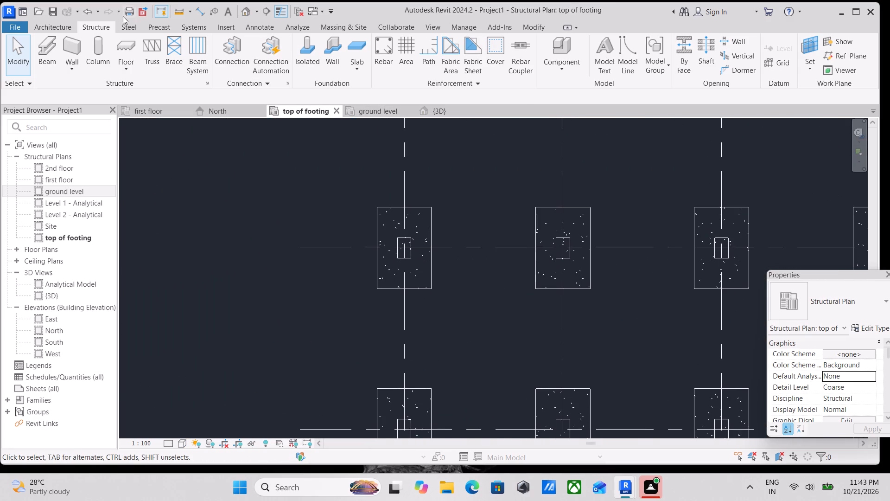
{"action": "left_click", "coordinate": [219, 9]}
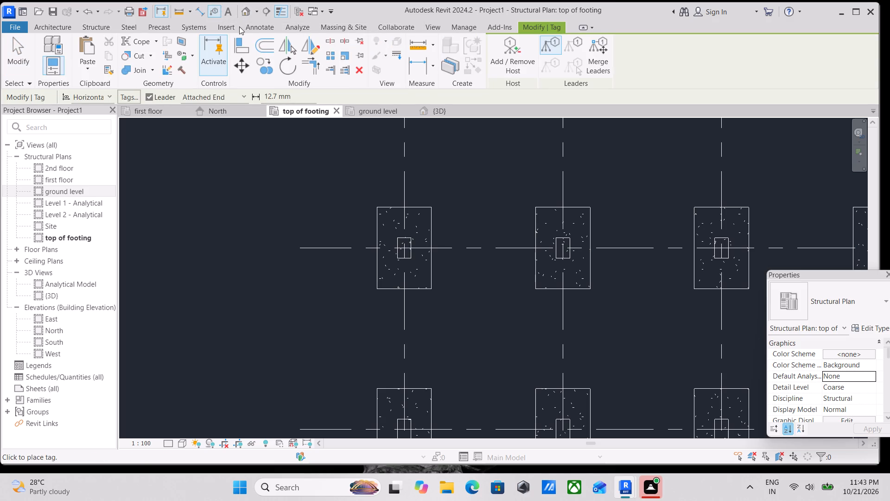
{"action": "left_click", "coordinate": [261, 11]}
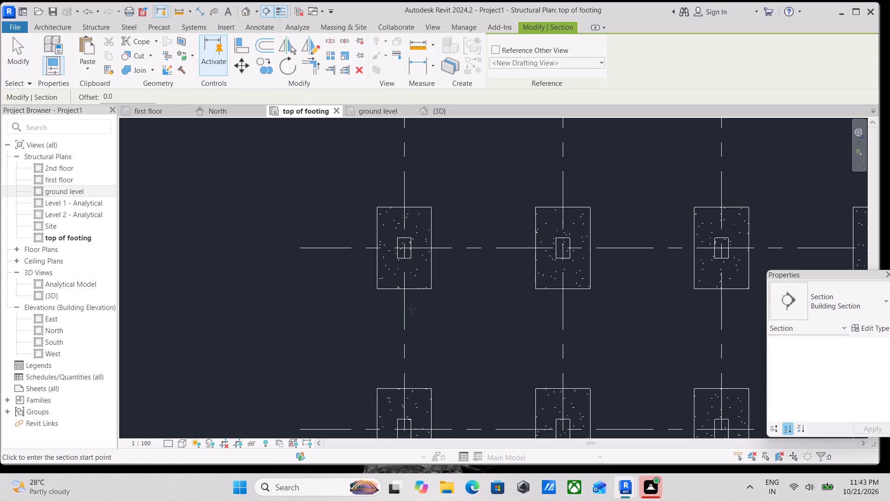
{"action": "scroll", "coordinate": [390, 327], "scroll_direction": "up", "scroll_amount": 2}
{"action": "left_click", "coordinate": [345, 260]}
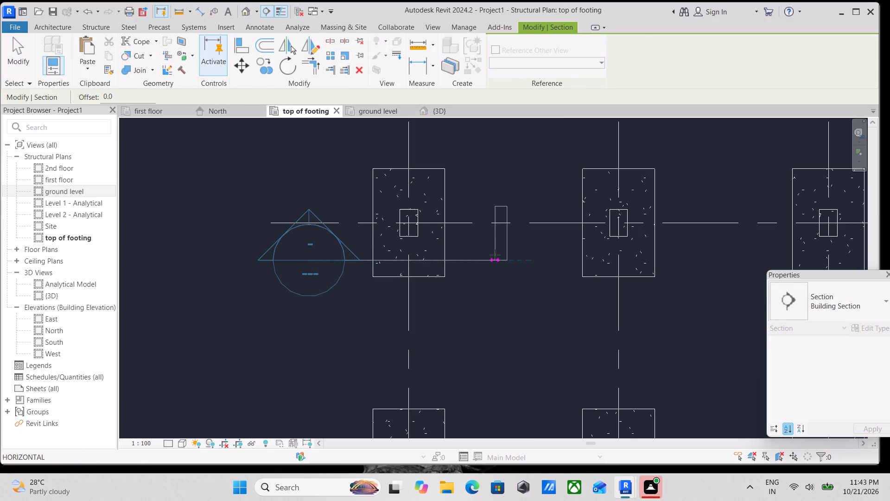
{"action": "left_click", "coordinate": [495, 255]}
{"action": "left_click_drag", "start_coordinate": [421, 153], "coordinate": [420, 186]}
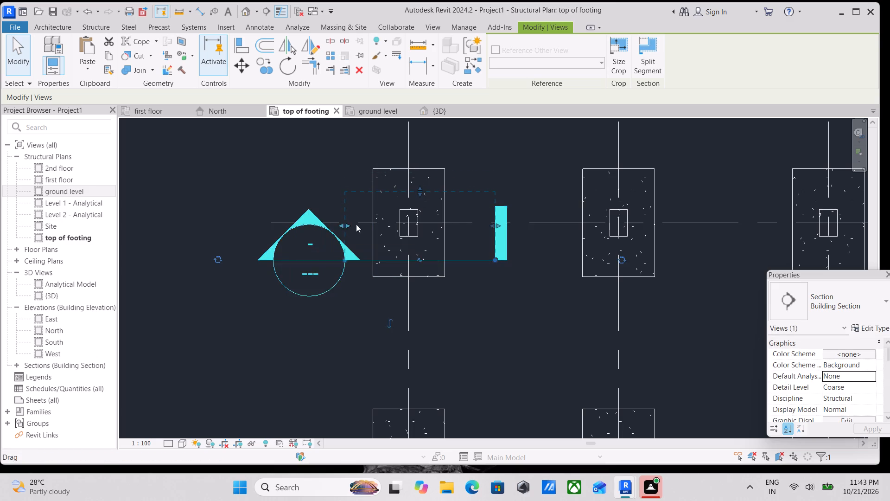
{"action": "scroll", "coordinate": [398, 197], "scroll_direction": "up", "scroll_amount": 1}
{"action": "left_click_drag", "start_coordinate": [421, 187], "coordinate": [425, 203]}
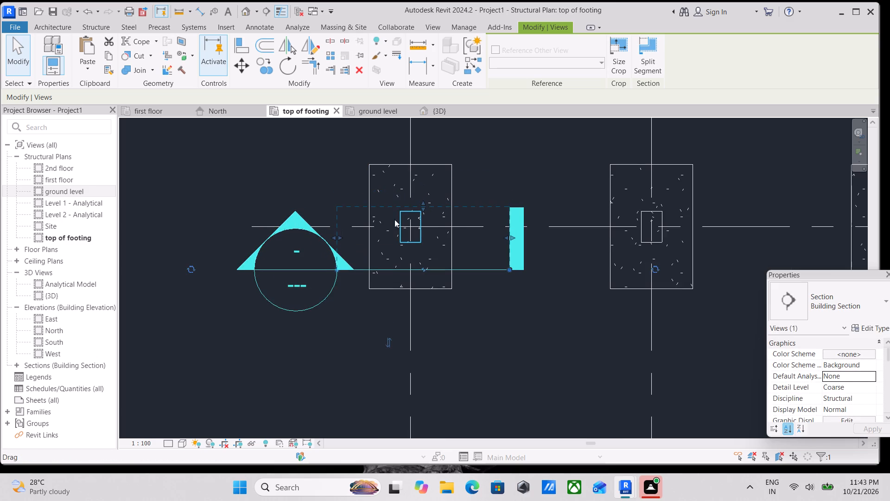
Go to the new section's view and extend the bottom of its crop region below the footing.
{"action": "double_click", "coordinate": [293, 226]}
{"action": "right_click", "coordinate": [293, 226]}
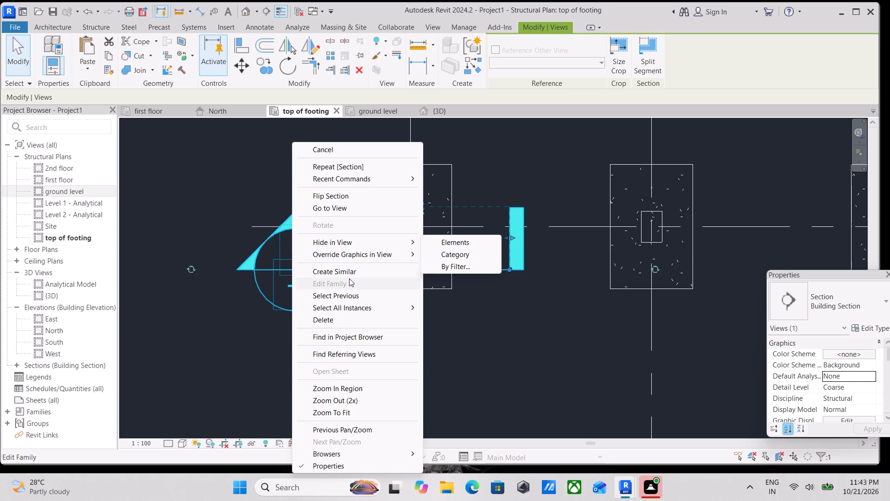
{"action": "left_click", "coordinate": [350, 212]}
{"action": "scroll", "coordinate": [452, 283], "scroll_direction": "up", "scroll_amount": 2}
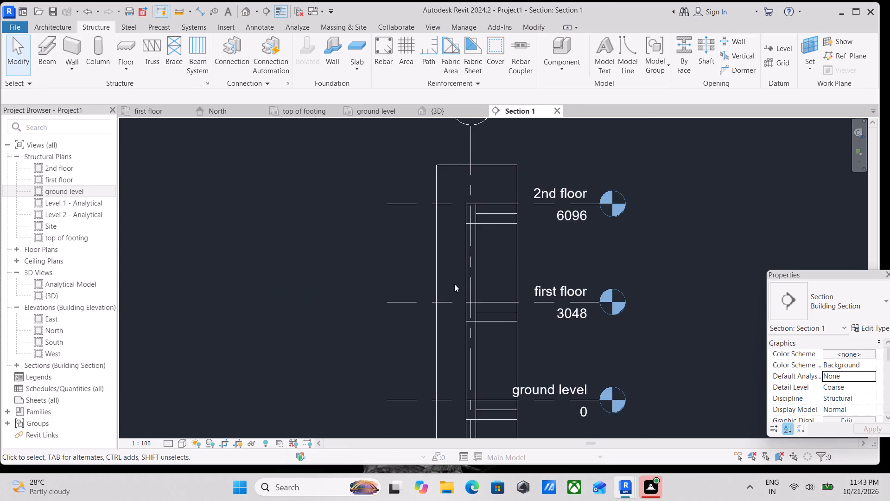
{"action": "middle_click_drag", "start_coordinate": [458, 281], "coordinate": [428, 186]}
{"action": "middle_click_drag", "start_coordinate": [461, 318], "coordinate": [469, 250]}
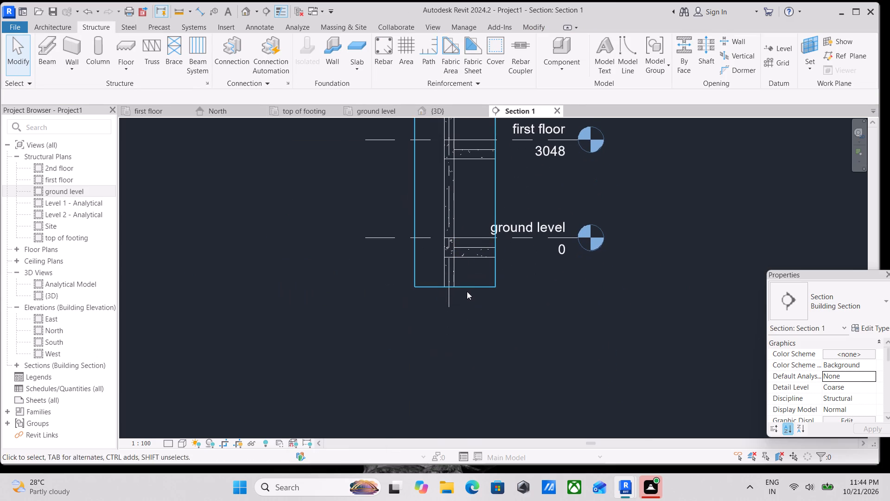
{"action": "left_click", "coordinate": [467, 291]}
{"action": "left_click_drag", "start_coordinate": [458, 285], "coordinate": [464, 350]}
{"action": "scroll", "coordinate": [464, 301], "scroll_direction": "down", "scroll_amount": 1}
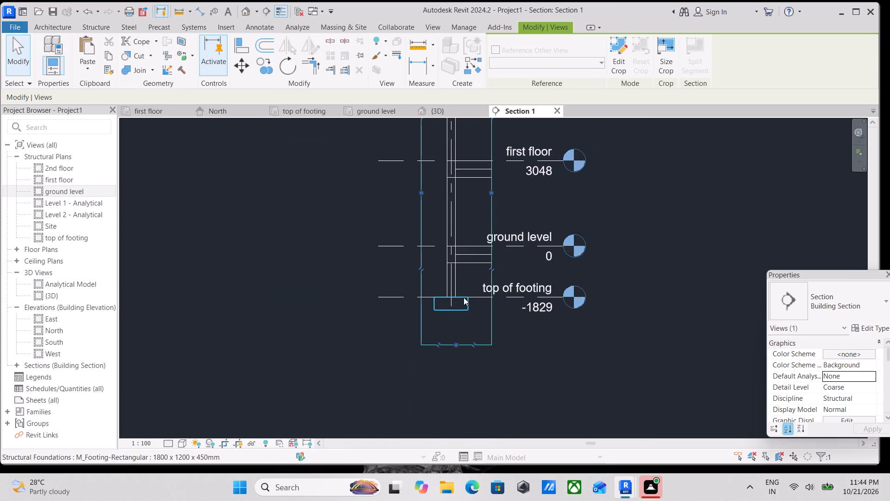
Lower the top of the section's crop region to just above the footing, leaving only a short column stub.
{"action": "middle_click_drag", "start_coordinate": [458, 259], "coordinate": [473, 332]}
{"action": "middle_click_drag", "start_coordinate": [466, 200], "coordinate": [464, 270]}
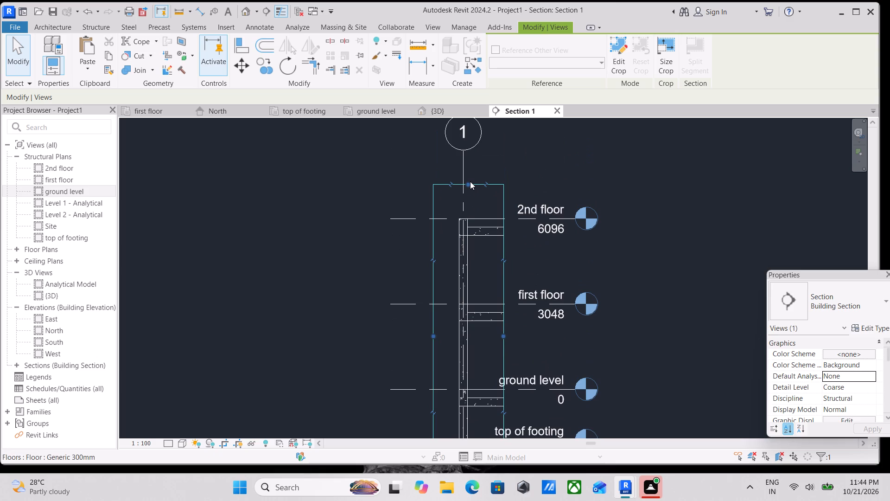
{"action": "left_click_drag", "start_coordinate": [470, 181], "coordinate": [476, 391]}
{"action": "middle_click_drag", "start_coordinate": [474, 356], "coordinate": [494, 201]}
{"action": "scroll", "coordinate": [481, 268], "scroll_direction": "up", "scroll_amount": 3}
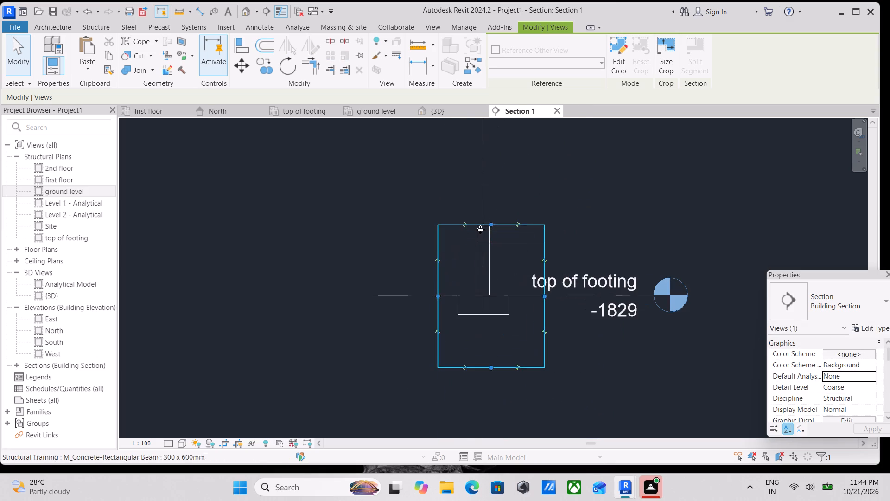
{"action": "left_click_drag", "start_coordinate": [489, 224], "coordinate": [490, 280]}
{"action": "scroll", "coordinate": [481, 309], "scroll_direction": "up", "scroll_amount": 4}
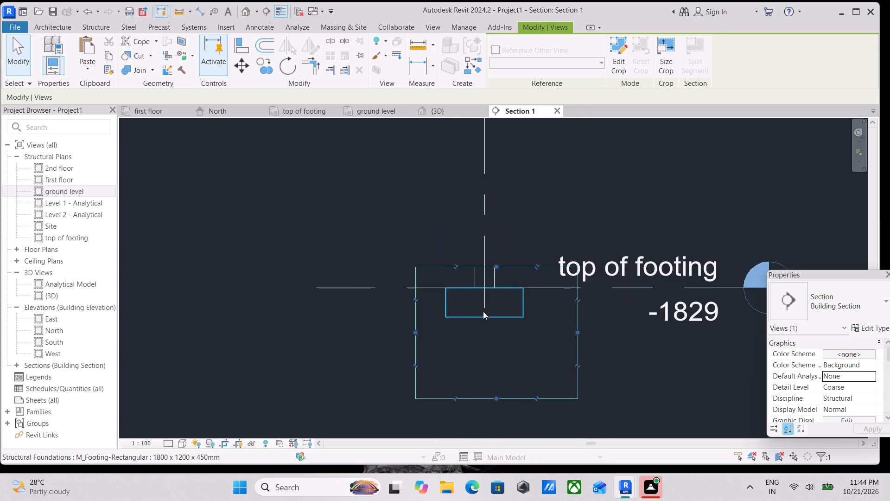
{"action": "scroll", "coordinate": [483, 311], "scroll_direction": "up", "scroll_amount": 5}
{"action": "middle_click_drag", "start_coordinate": [445, 273], "coordinate": [455, 296]}
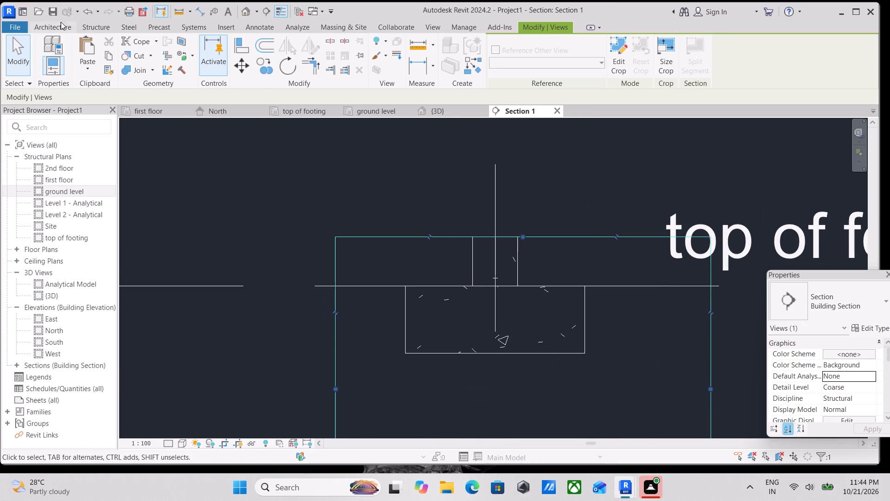
Review the rebar cover settings, including the interior slab, wall and joist entries, and check the footing's cover type in the section.
{"action": "left_click", "coordinate": [82, 28]}
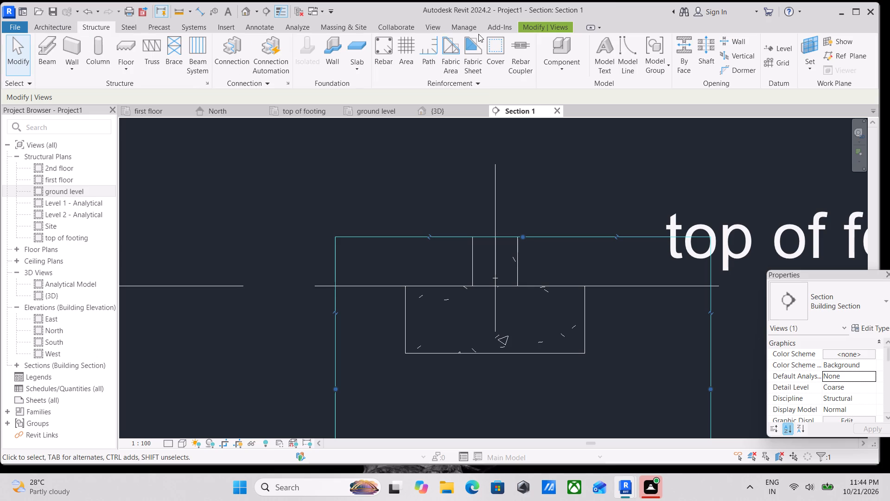
{"action": "left_click", "coordinate": [504, 61]}
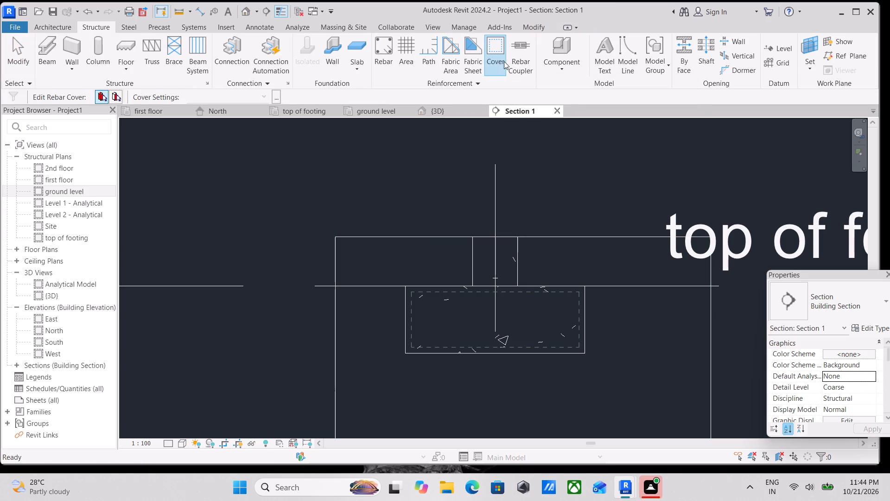
{"action": "left_click", "coordinate": [99, 96]}
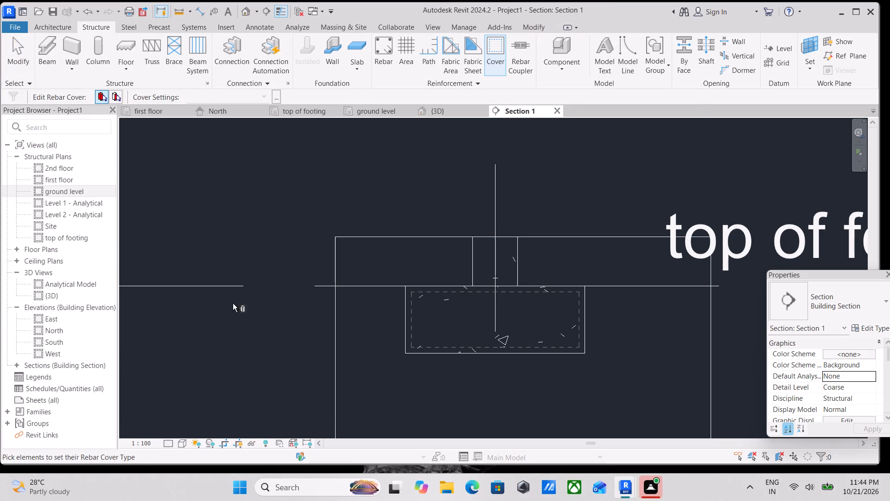
{"action": "left_click", "coordinate": [261, 97]}
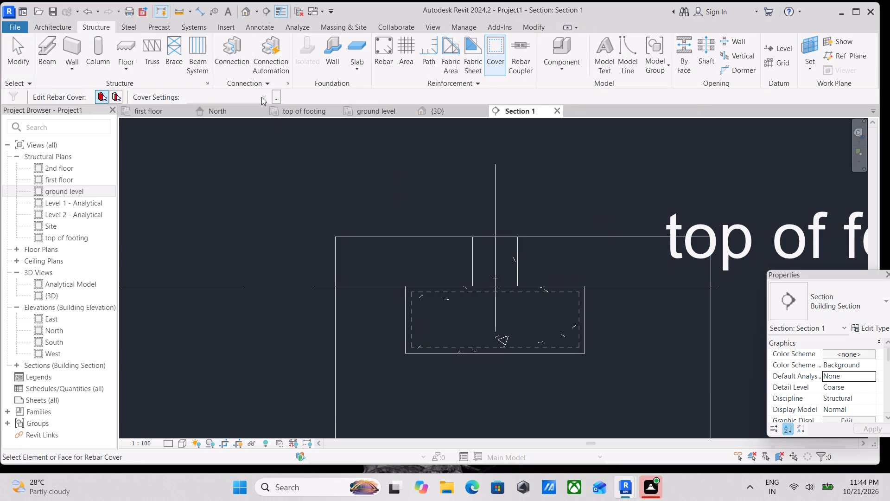
{"action": "left_click", "coordinate": [274, 96]}
{"action": "scroll", "coordinate": [356, 267], "scroll_direction": "down", "scroll_amount": 3}
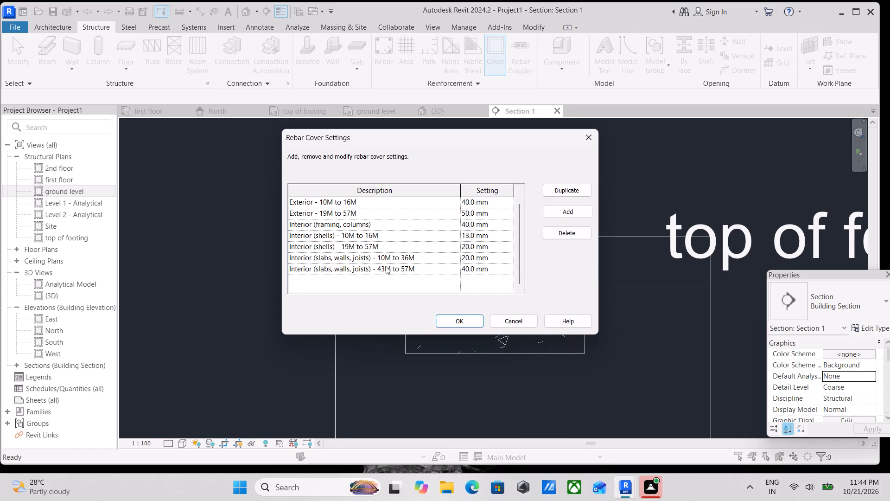
{"action": "left_click", "coordinate": [407, 267]}
{"action": "left_click", "coordinate": [451, 263]}
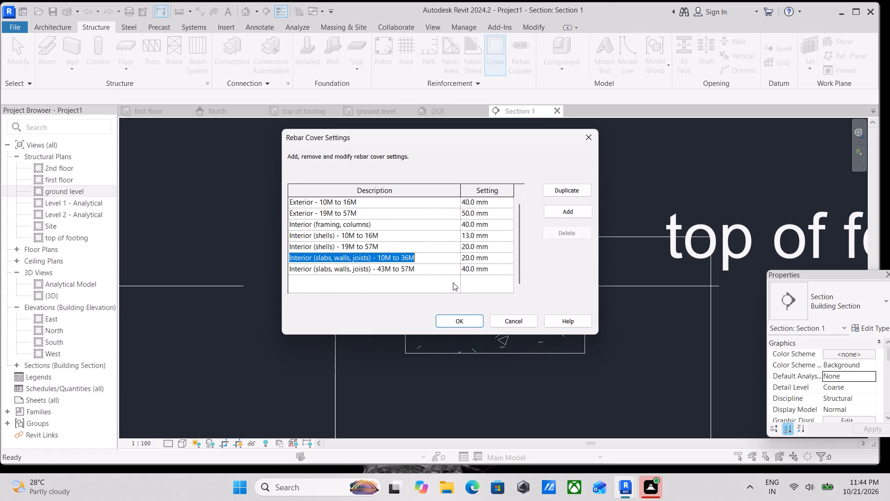
{"action": "left_click", "coordinate": [448, 273]}
{"action": "left_click", "coordinate": [462, 319]}
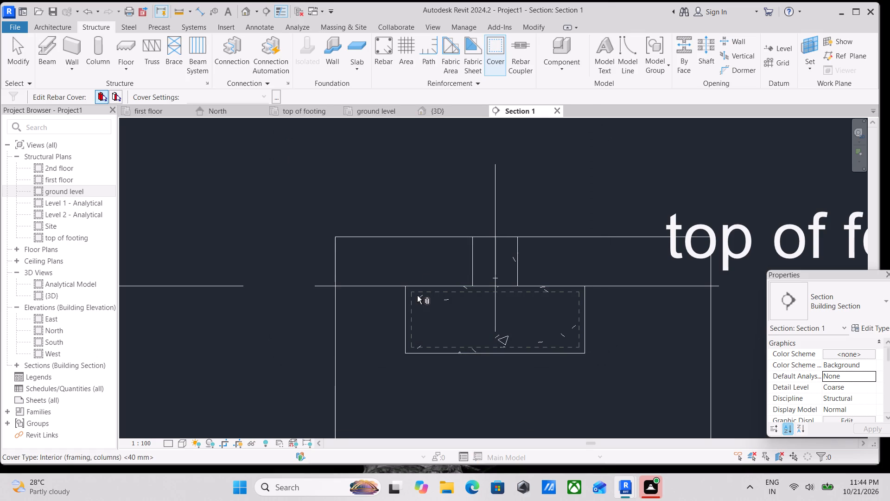
{"action": "left_click", "coordinate": [417, 295]}
Start placing rebar in the footing section, using the current work plane as placement plane and the Perpendicular to Cover orientation.
{"action": "left_click", "coordinate": [390, 42]}
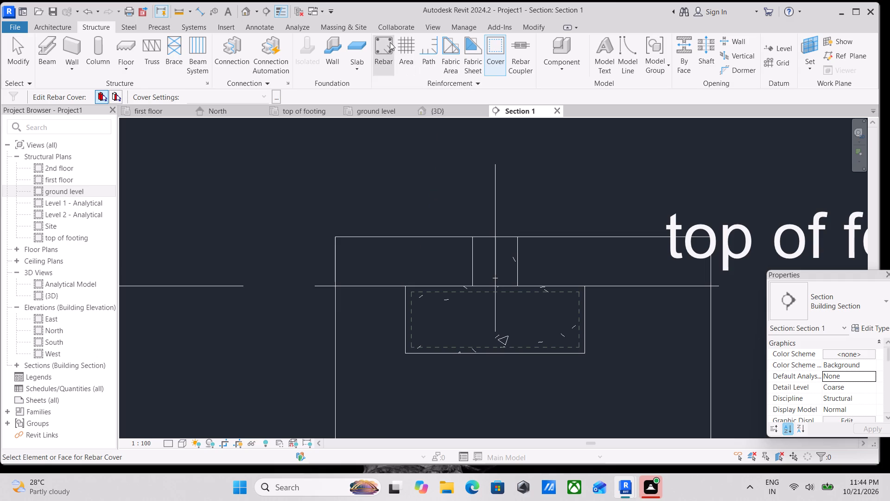
{"action": "left_click", "coordinate": [470, 271]}
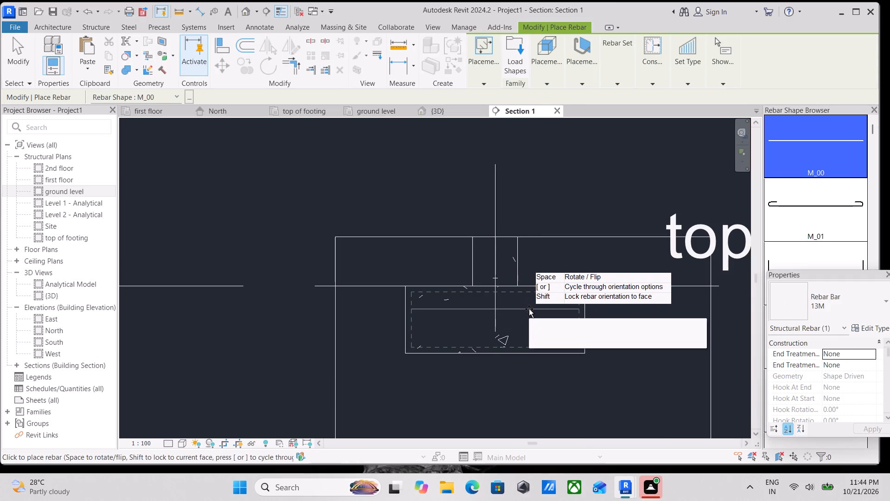
{"action": "scroll", "coordinate": [535, 313], "scroll_direction": "up", "scroll_amount": 4}
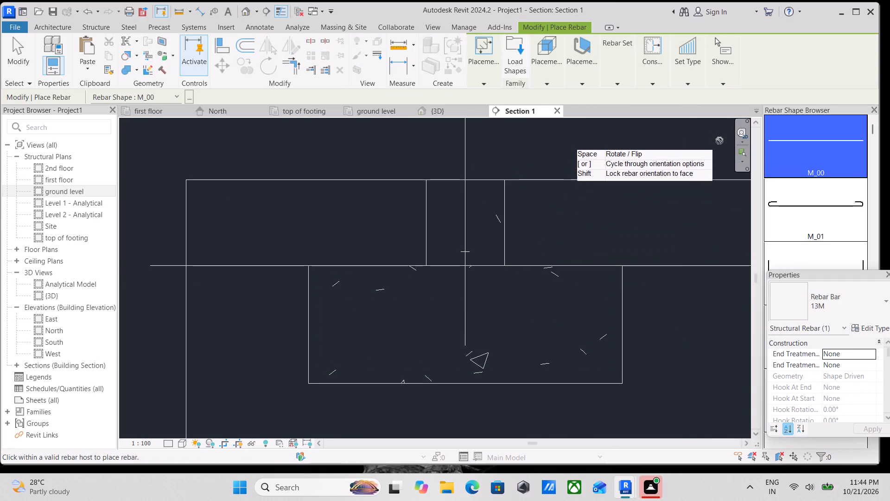
{"action": "left_click", "coordinate": [547, 78]}
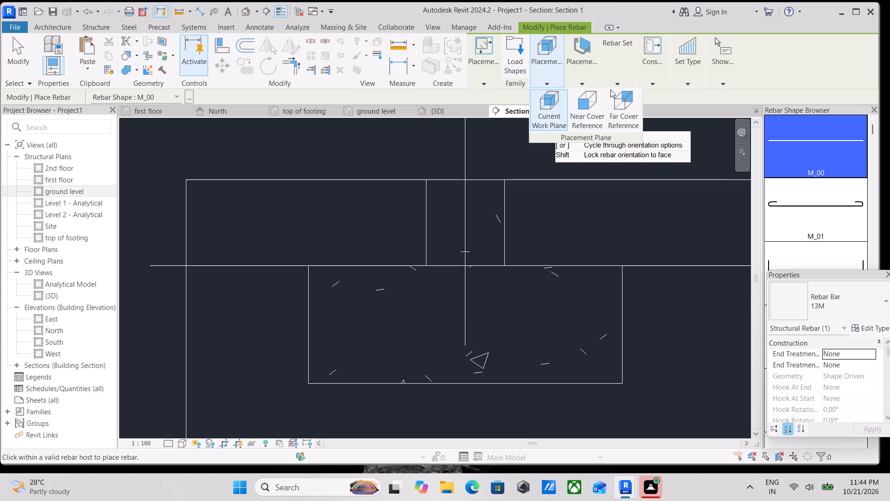
{"action": "left_click", "coordinate": [611, 90]}
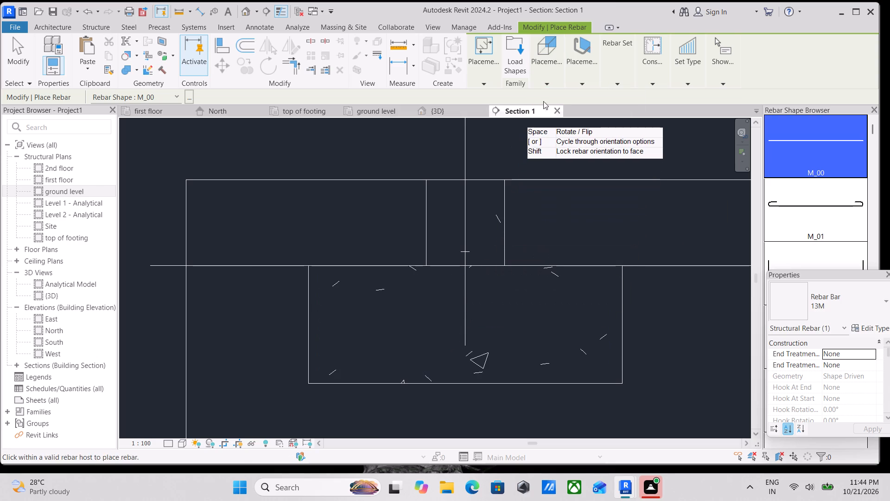
{"action": "left_click", "coordinate": [577, 82]}
{"action": "left_click", "coordinate": [652, 104]}
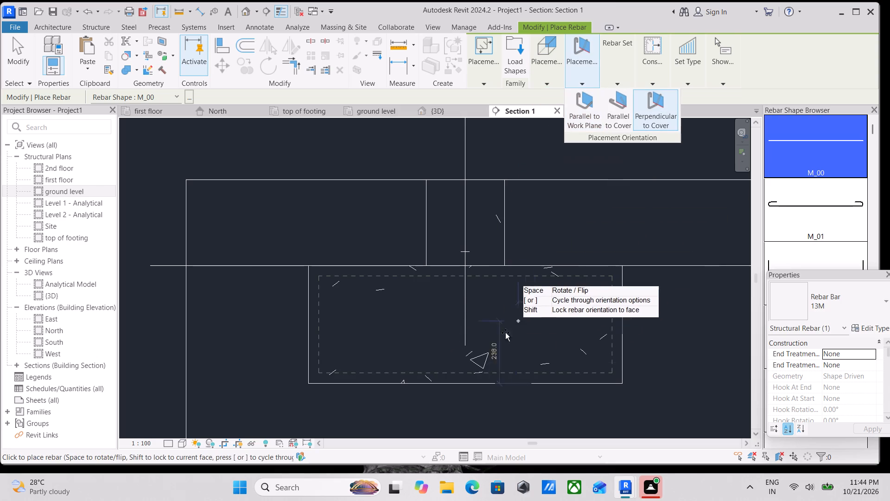
{"action": "left_click", "coordinate": [551, 86]}
{"action": "left_click", "coordinate": [546, 109]}
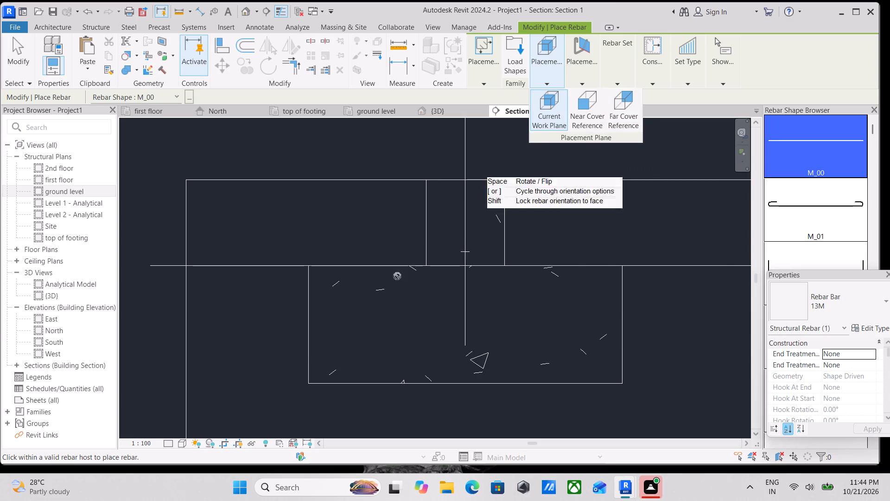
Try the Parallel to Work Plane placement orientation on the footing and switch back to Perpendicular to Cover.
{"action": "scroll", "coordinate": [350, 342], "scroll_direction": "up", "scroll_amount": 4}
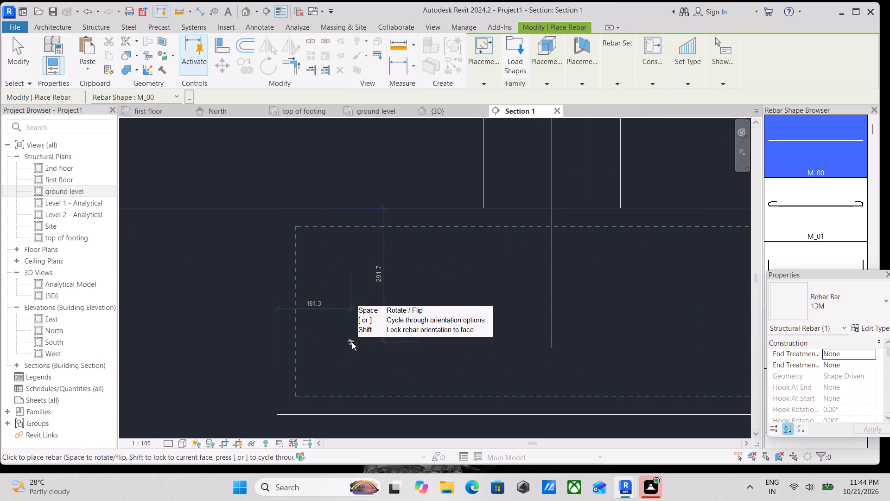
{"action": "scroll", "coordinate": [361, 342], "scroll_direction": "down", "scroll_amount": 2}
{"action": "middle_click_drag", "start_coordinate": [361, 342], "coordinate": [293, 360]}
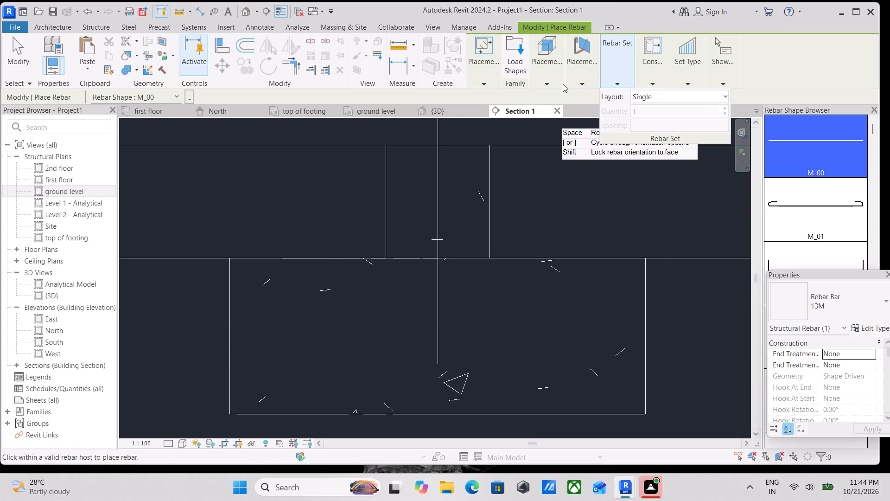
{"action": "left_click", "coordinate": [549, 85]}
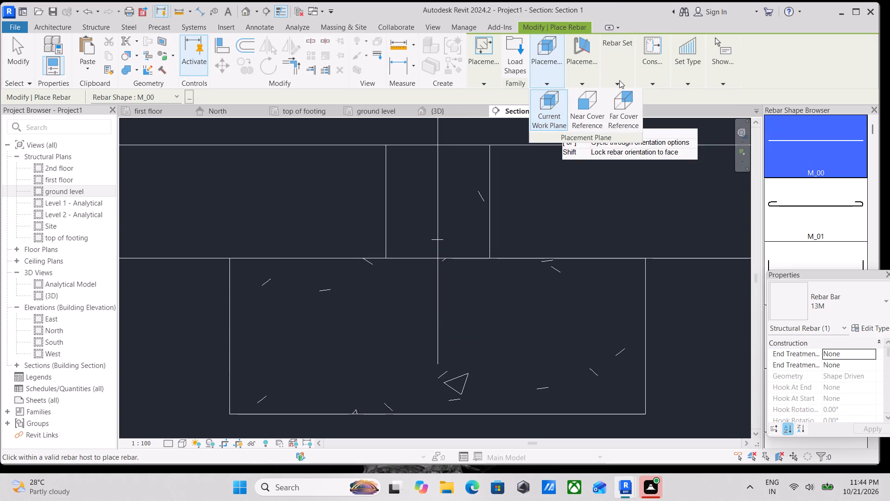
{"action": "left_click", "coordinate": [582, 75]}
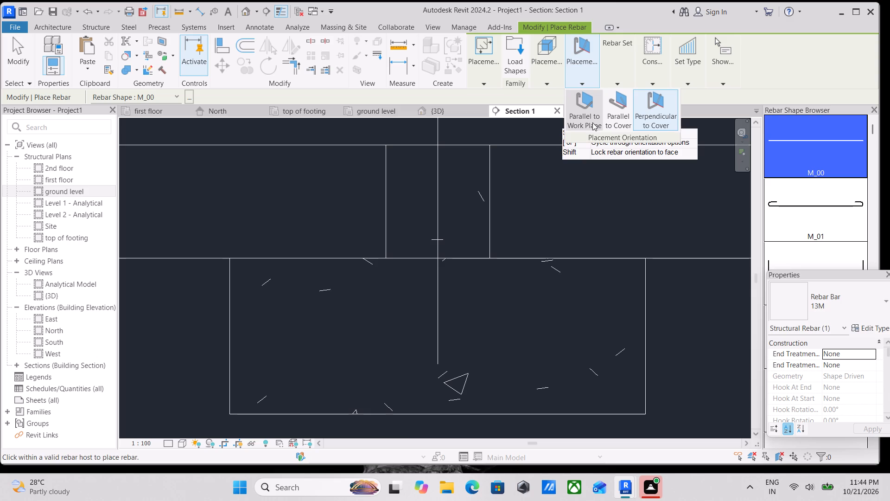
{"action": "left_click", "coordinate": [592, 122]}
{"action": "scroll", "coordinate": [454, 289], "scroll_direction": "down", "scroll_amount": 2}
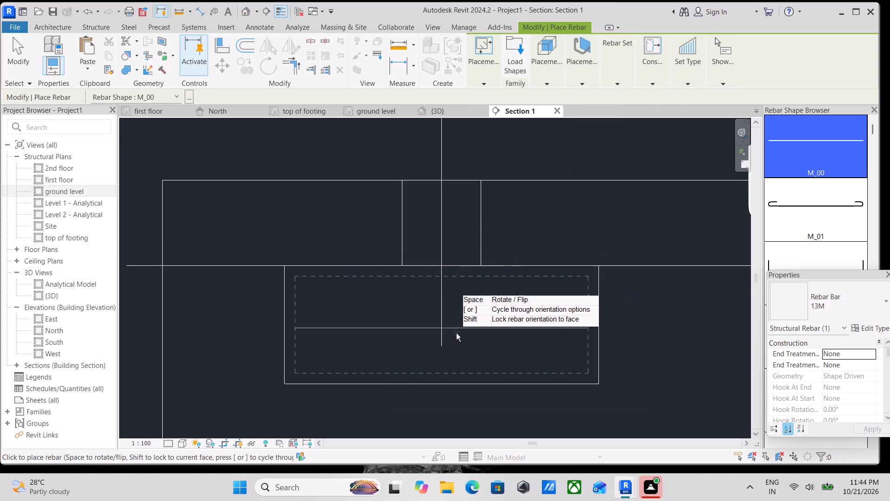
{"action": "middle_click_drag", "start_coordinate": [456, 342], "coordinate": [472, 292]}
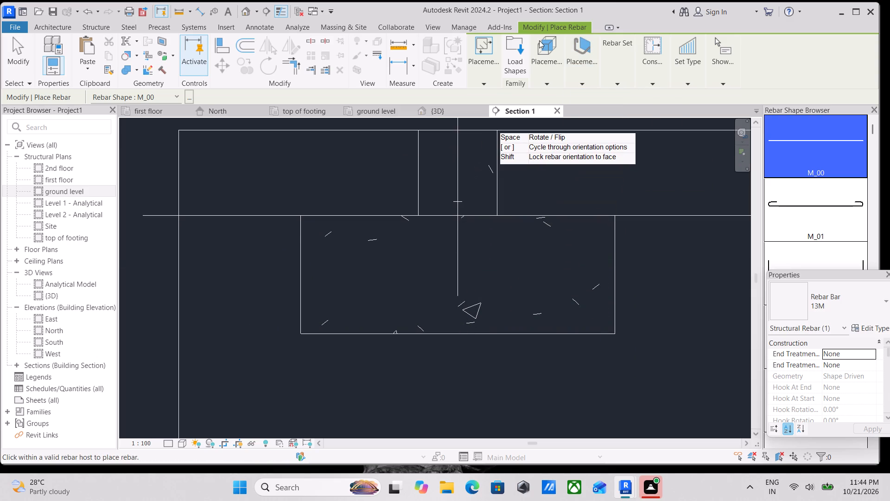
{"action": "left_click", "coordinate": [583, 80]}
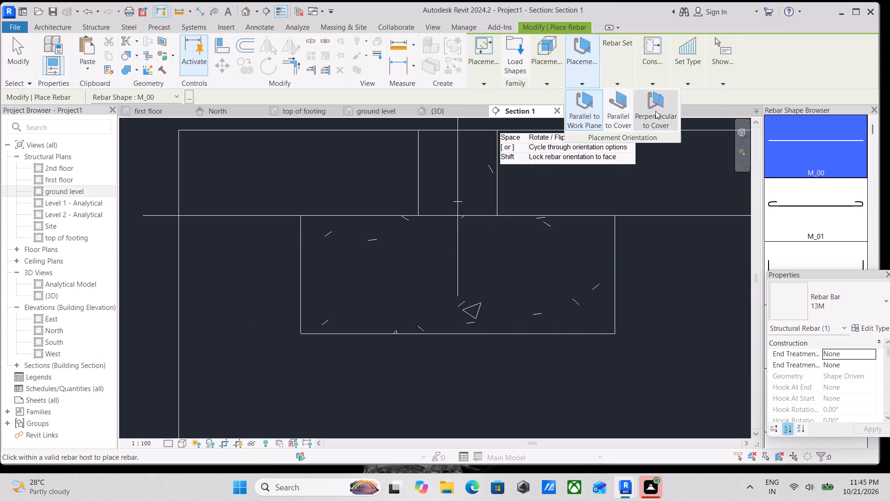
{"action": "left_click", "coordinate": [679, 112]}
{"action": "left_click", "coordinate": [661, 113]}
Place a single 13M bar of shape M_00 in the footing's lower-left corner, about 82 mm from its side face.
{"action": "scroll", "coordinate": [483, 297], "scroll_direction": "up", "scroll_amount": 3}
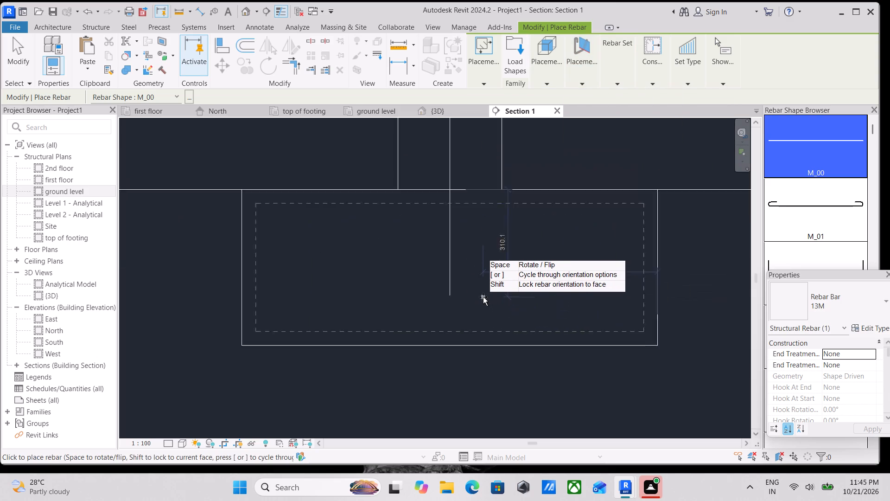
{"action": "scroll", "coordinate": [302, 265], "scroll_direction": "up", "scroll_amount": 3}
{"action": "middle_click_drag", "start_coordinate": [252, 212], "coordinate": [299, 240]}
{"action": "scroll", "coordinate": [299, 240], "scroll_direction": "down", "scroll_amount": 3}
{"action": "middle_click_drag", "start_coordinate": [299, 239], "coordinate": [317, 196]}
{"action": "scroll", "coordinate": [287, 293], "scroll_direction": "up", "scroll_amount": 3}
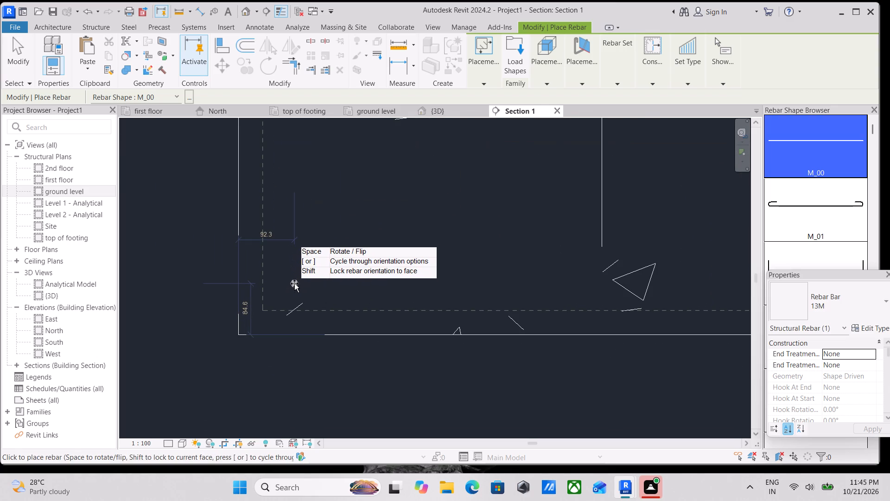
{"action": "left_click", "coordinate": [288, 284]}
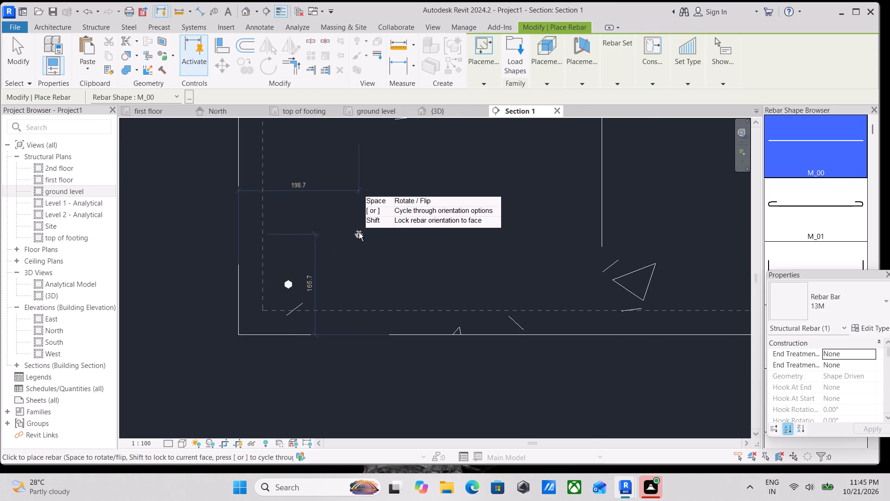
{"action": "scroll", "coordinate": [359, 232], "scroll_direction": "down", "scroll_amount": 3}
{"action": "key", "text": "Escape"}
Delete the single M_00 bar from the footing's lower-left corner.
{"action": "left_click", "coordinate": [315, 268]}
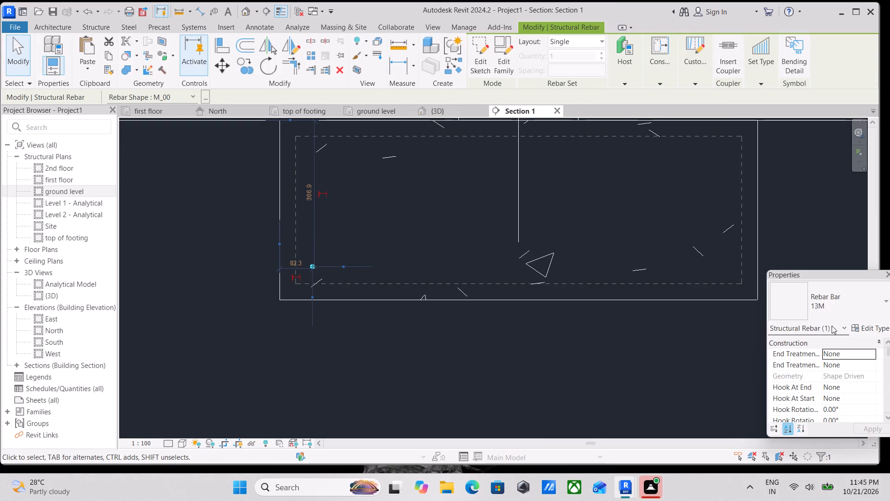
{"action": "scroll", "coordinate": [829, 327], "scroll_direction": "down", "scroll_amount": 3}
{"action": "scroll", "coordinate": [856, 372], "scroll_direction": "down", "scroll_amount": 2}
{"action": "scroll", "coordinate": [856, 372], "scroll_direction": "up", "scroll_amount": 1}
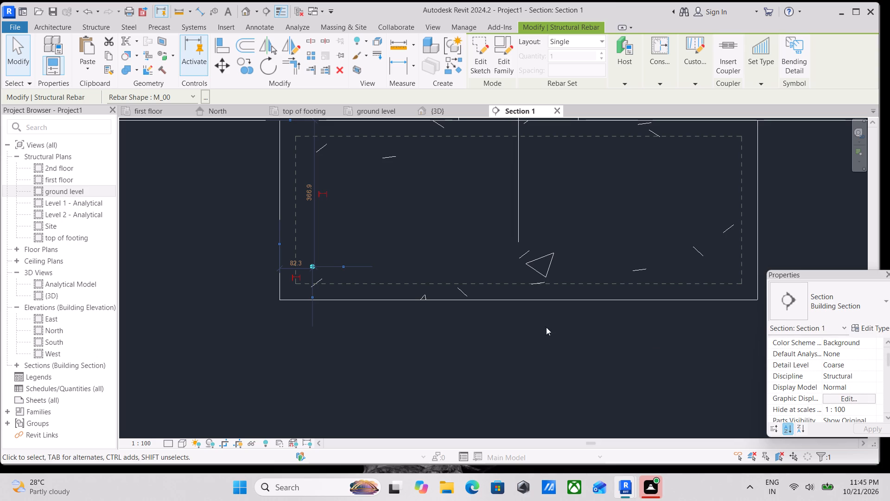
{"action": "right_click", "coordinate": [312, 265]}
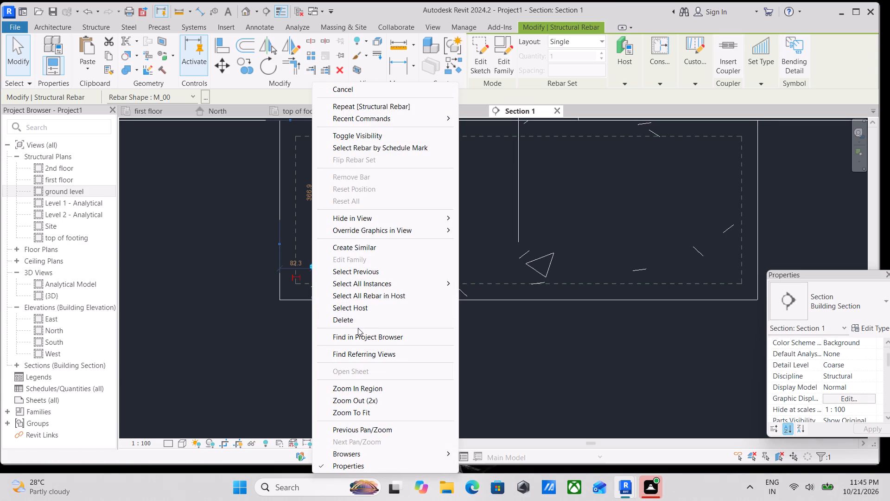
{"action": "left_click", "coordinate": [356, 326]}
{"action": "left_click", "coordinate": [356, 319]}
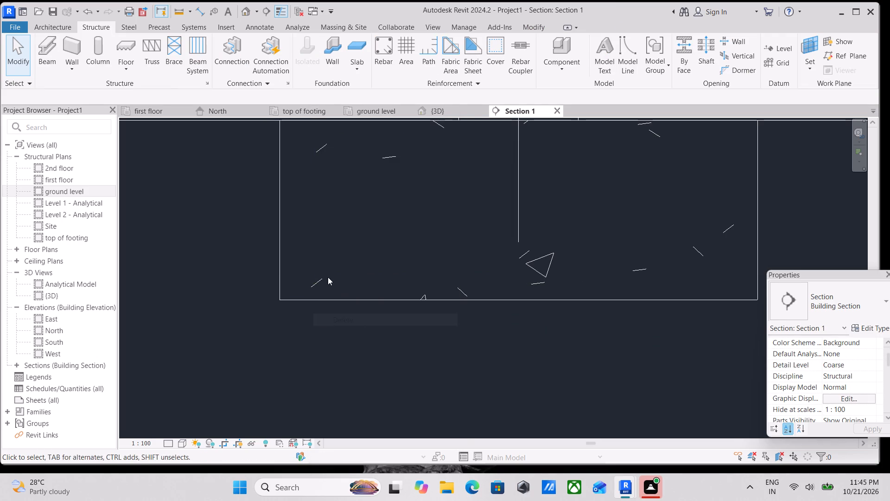
Start placing 13M rebar of shape M_02 in the footing section, with Far Cover Reference as placement plane.
{"action": "middle_click_drag", "start_coordinate": [324, 264], "coordinate": [322, 304]}
{"action": "left_click", "coordinate": [393, 60]}
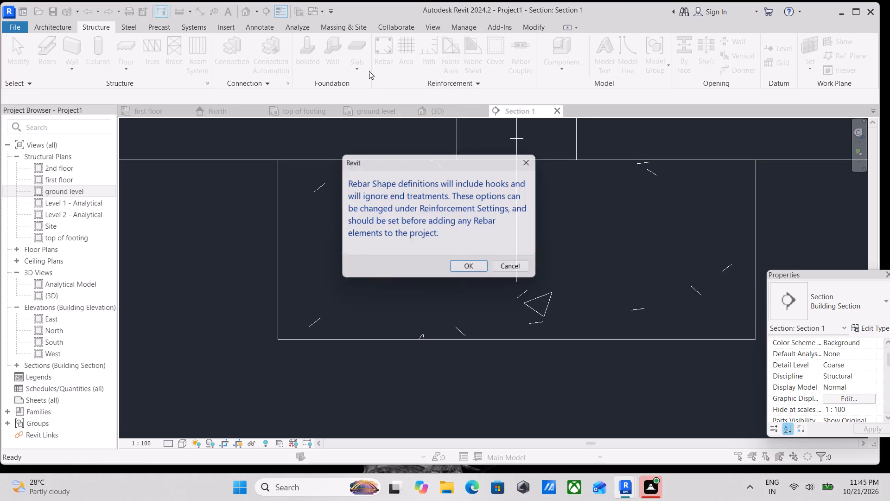
{"action": "left_click", "coordinate": [480, 268]}
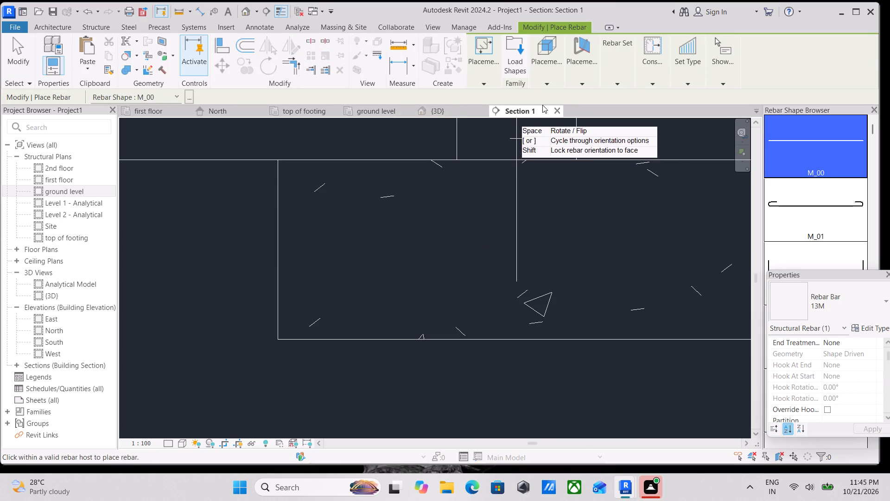
{"action": "scroll", "coordinate": [435, 251], "scroll_direction": "down", "scroll_amount": 1}
{"action": "middle_click_drag", "start_coordinate": [435, 251], "coordinate": [418, 252]}
{"action": "middle_click_drag", "start_coordinate": [550, 221], "coordinate": [549, 221]}
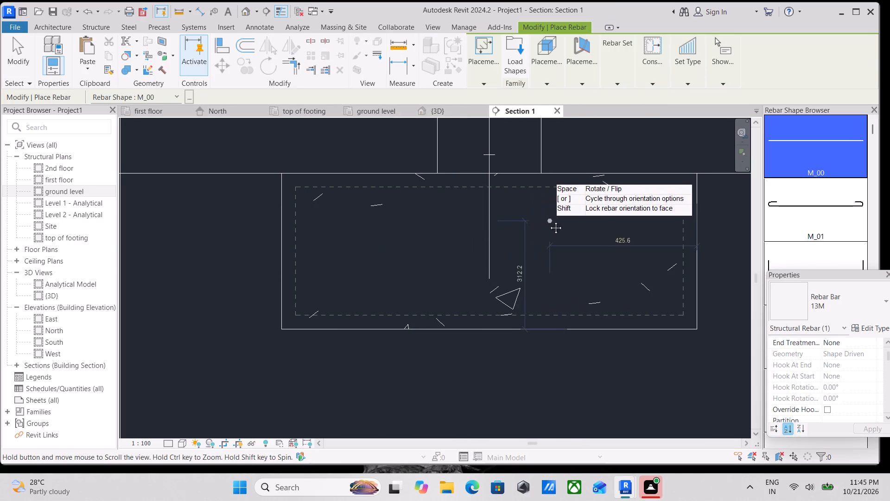
{"action": "middle_click_drag", "start_coordinate": [549, 221], "coordinate": [466, 236]}
{"action": "scroll", "coordinate": [830, 172], "scroll_direction": "down", "scroll_amount": 3}
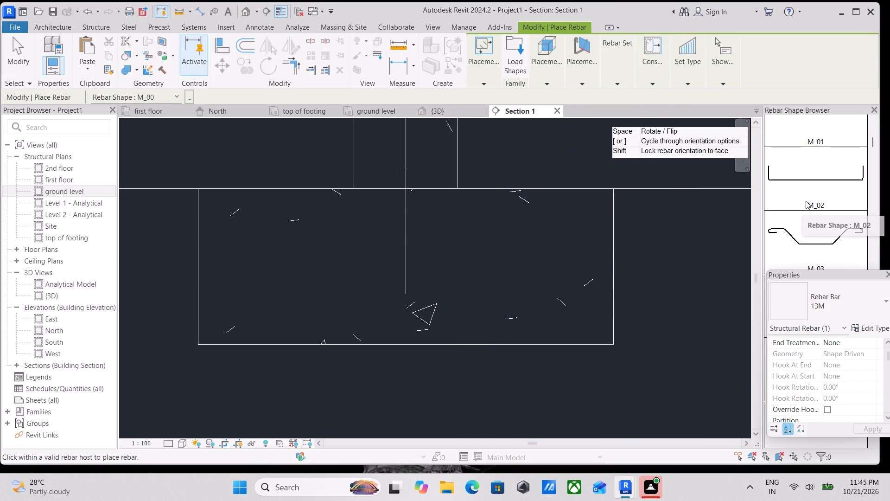
{"action": "scroll", "coordinate": [806, 201], "scroll_direction": "down", "scroll_amount": 6}
{"action": "scroll", "coordinate": [806, 201], "scroll_direction": "up", "scroll_amount": 6}
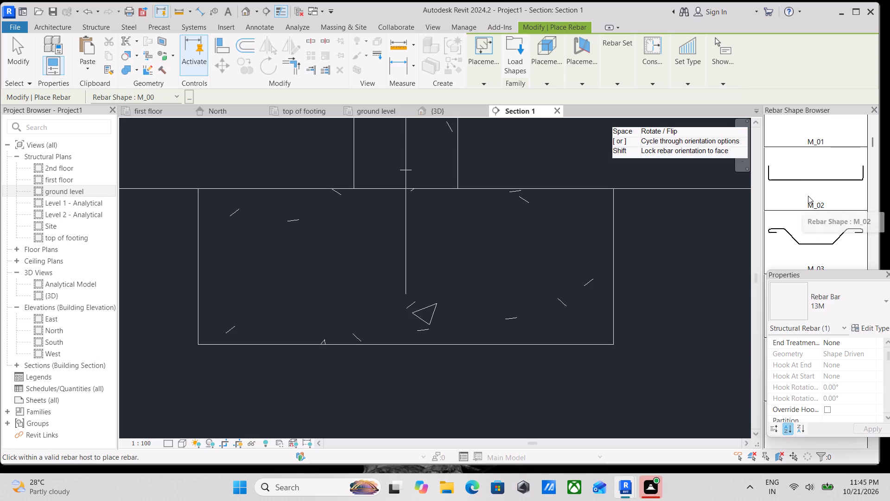
{"action": "left_click", "coordinate": [808, 196]}
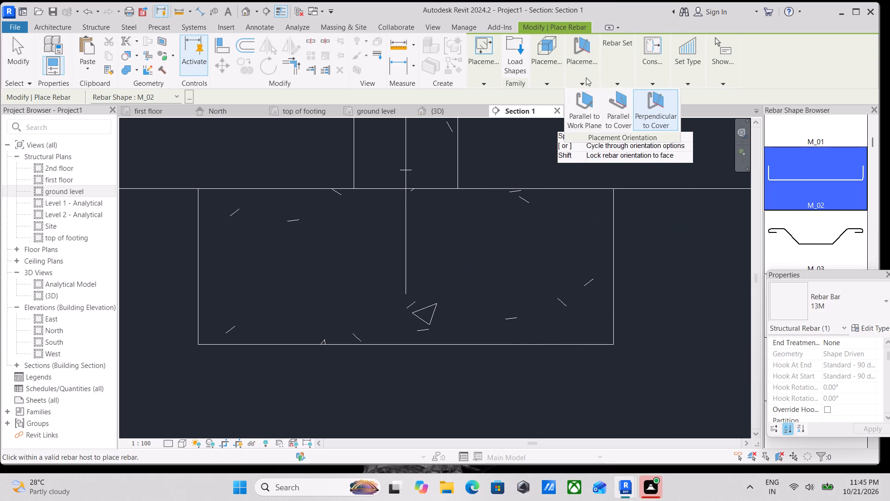
{"action": "left_click", "coordinate": [547, 83]}
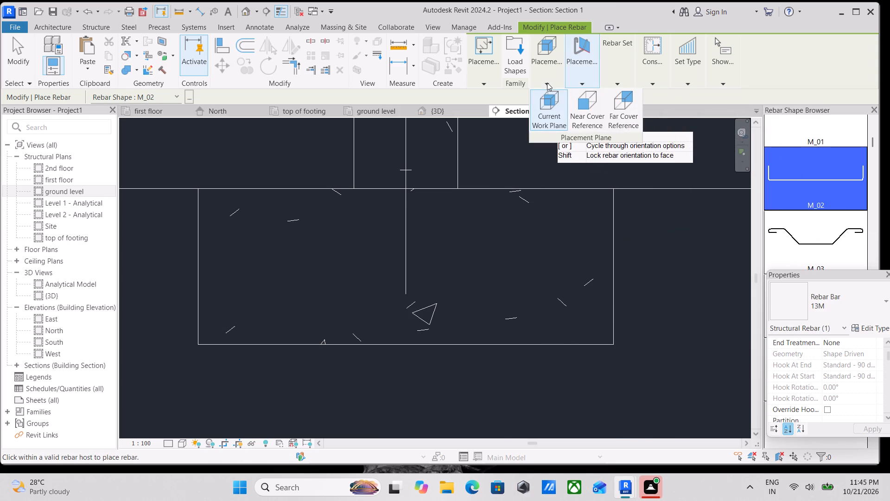
{"action": "left_click", "coordinate": [623, 109]}
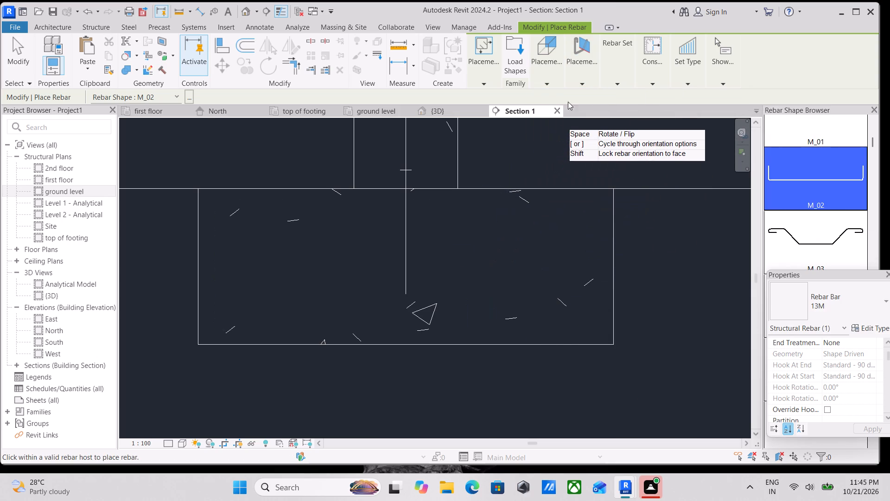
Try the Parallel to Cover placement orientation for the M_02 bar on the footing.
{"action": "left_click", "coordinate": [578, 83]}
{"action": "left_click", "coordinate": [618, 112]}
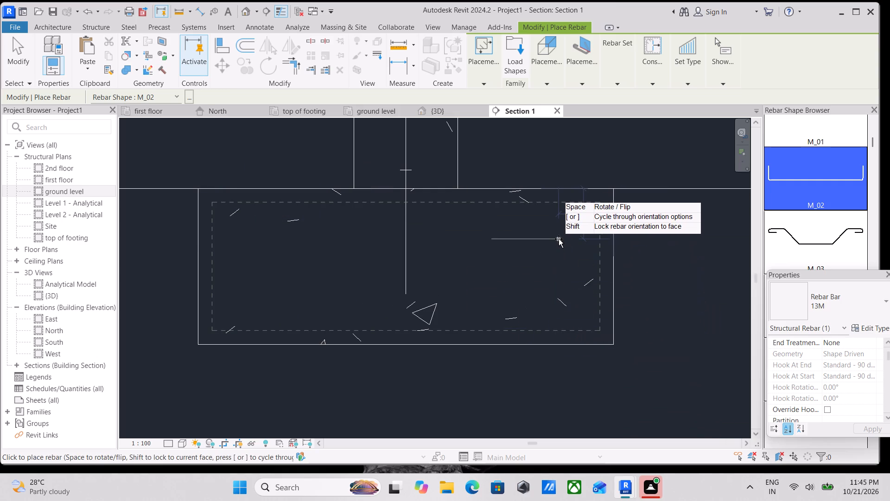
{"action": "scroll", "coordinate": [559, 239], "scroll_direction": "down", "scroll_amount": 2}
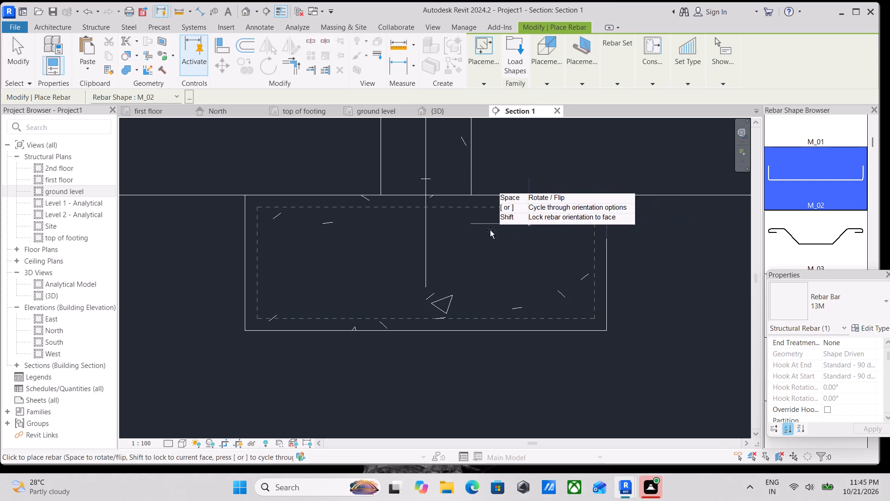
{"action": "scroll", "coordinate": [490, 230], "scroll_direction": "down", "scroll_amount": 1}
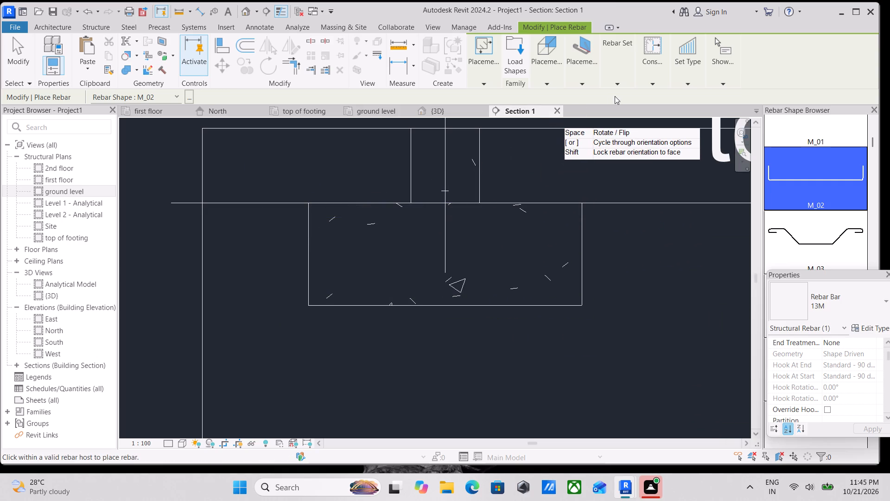
Place one M_02 bar Perpendicular to Cover in the footing's lower-left corner, about 113 mm from the side face and 379 mm below the top.
{"action": "left_click", "coordinate": [617, 84]}
{"action": "left_click", "coordinate": [546, 83]}
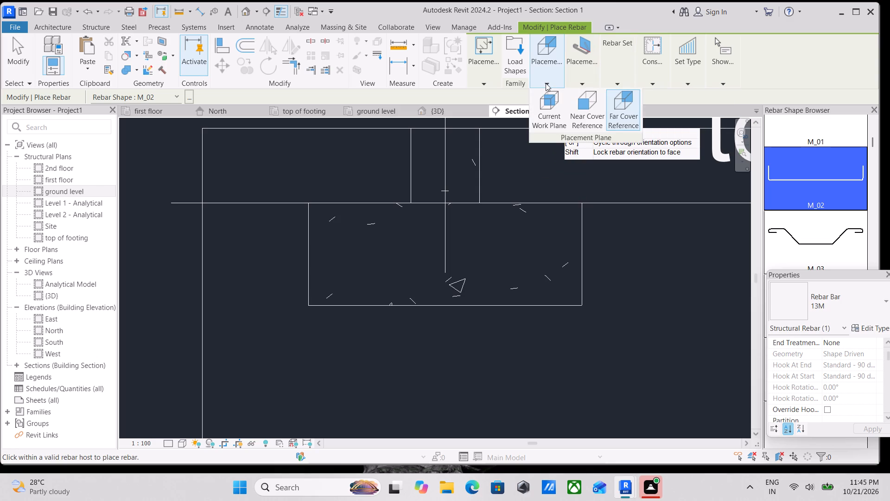
{"action": "left_click", "coordinate": [546, 83]}
{"action": "left_click", "coordinate": [577, 78]}
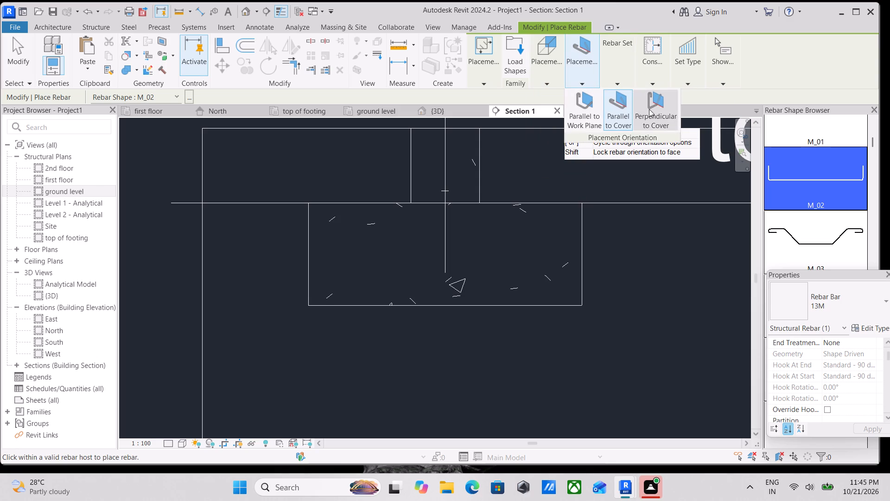
{"action": "left_click", "coordinate": [649, 109]}
{"action": "scroll", "coordinate": [465, 262], "scroll_direction": "up", "scroll_amount": 2}
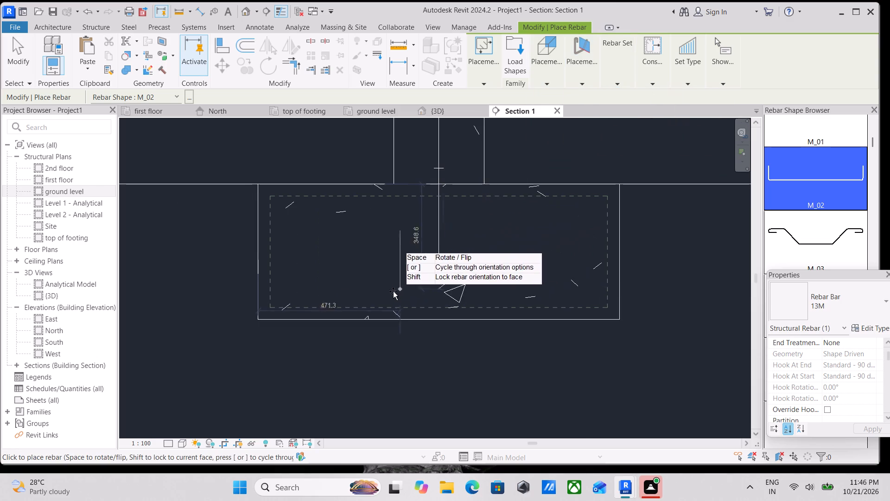
{"action": "left_click", "coordinate": [292, 298]}
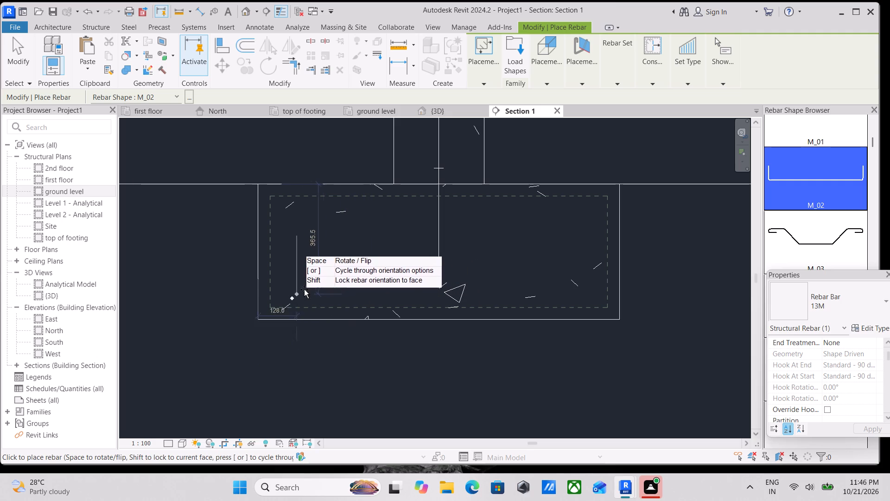
{"action": "scroll", "coordinate": [330, 267], "scroll_direction": "up", "scroll_amount": 2}
{"action": "key", "text": "Escape"}
Distribute the placed M_02 bar across the footing using the Maximum Spacing layout with 120 mm spacing.
{"action": "left_click", "coordinate": [281, 312]}
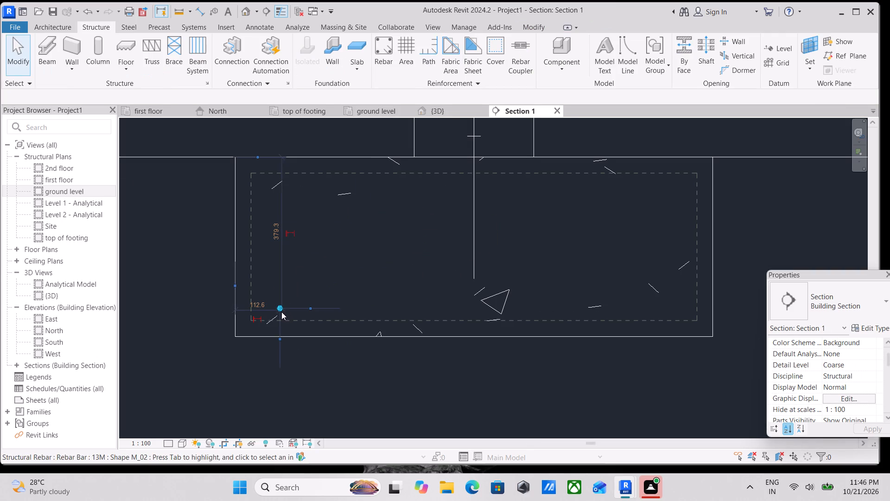
{"action": "scroll", "coordinate": [832, 373], "scroll_direction": "down", "scroll_amount": 3}
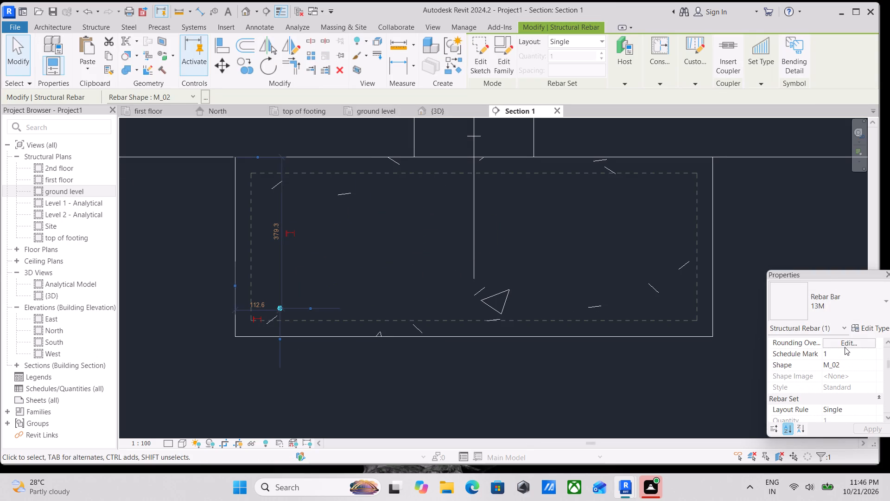
{"action": "scroll", "coordinate": [845, 347], "scroll_direction": "up", "scroll_amount": 4}
{"action": "scroll", "coordinate": [845, 348], "scroll_direction": "down", "scroll_amount": 2}
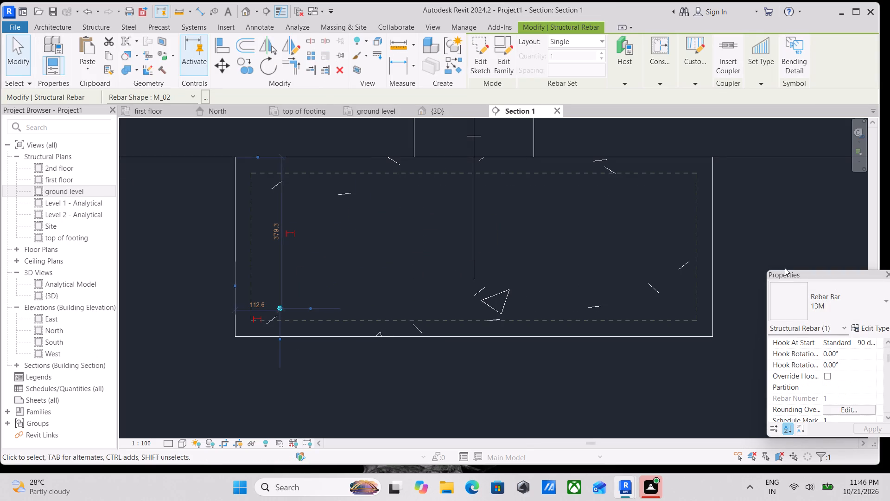
{"action": "left_click", "coordinate": [575, 44]}
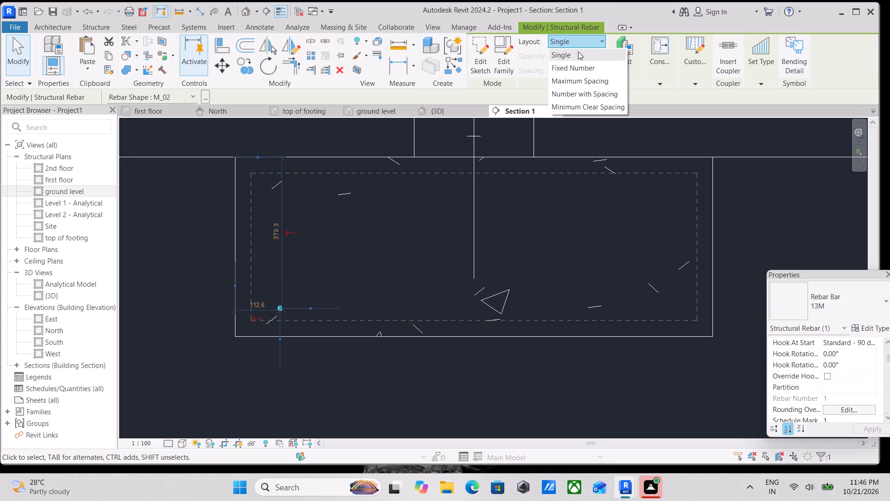
{"action": "left_click", "coordinate": [585, 79]}
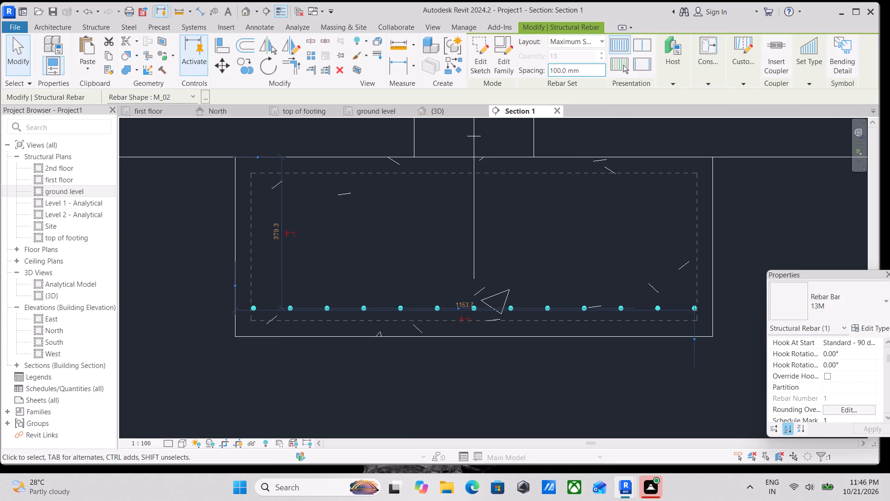
{"action": "left_click_drag", "start_coordinate": [579, 71], "coordinate": [521, 82]}
{"action": "type", "text": "120MM"}
{"action": "key", "text": "Return"}
{"action": "key", "text": "Escape"}
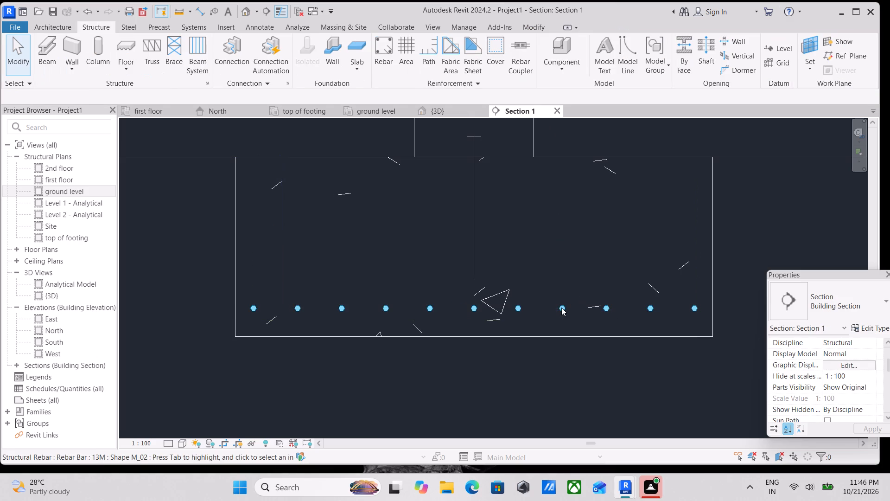
Set the footing's M_02 rebar set to show unobscured in the {3D} view.
{"action": "left_click", "coordinate": [561, 308]}
{"action": "scroll", "coordinate": [846, 361], "scroll_direction": "down", "scroll_amount": 3}
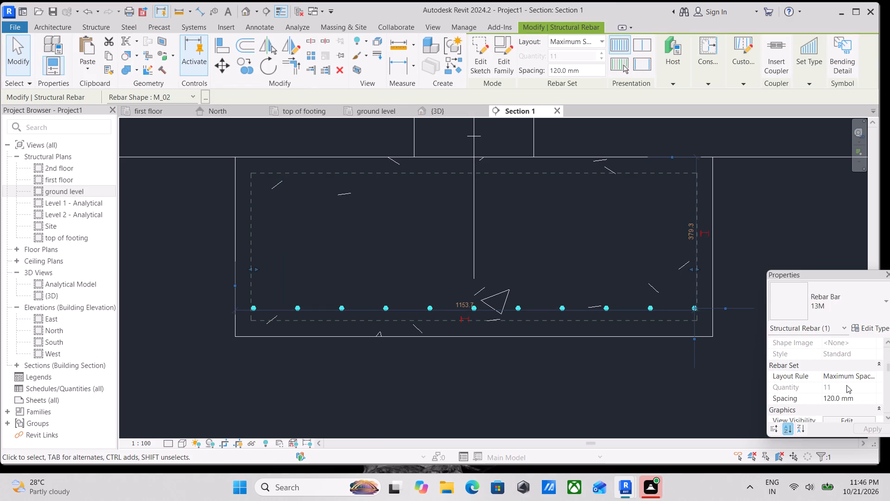
{"action": "scroll", "coordinate": [850, 395], "scroll_direction": "down", "scroll_amount": 2}
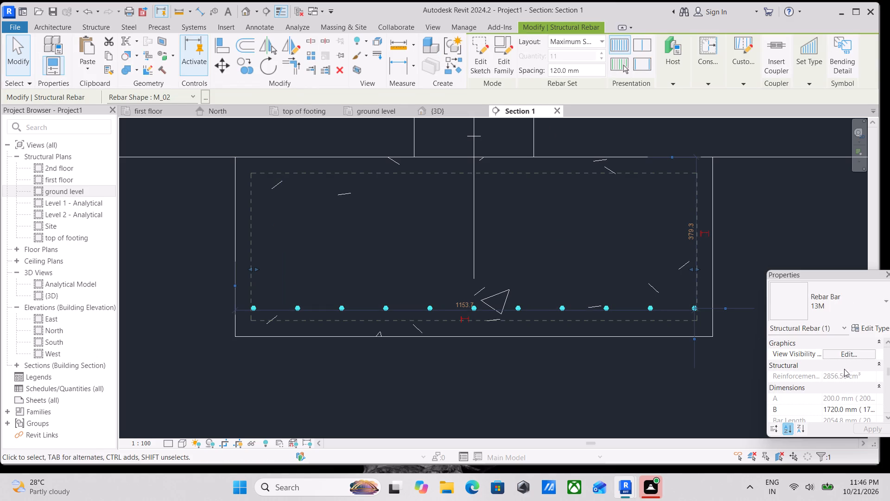
{"action": "left_click", "coordinate": [845, 353]}
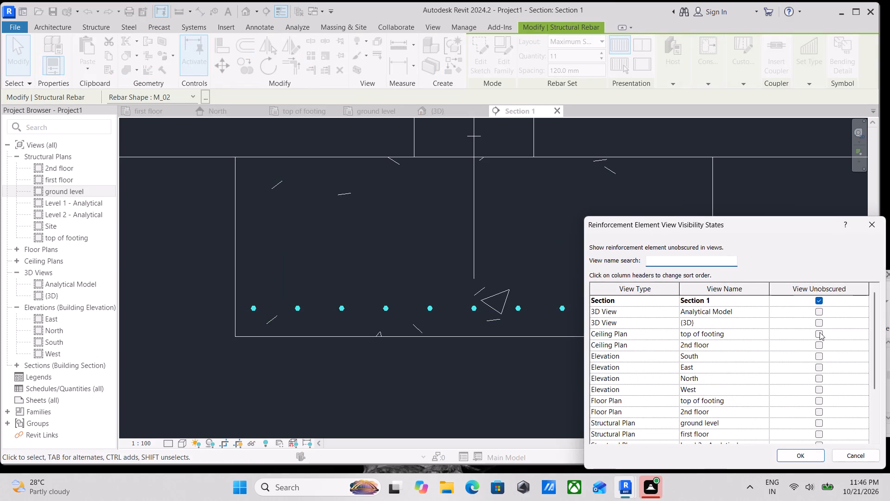
{"action": "left_click", "coordinate": [819, 323]}
{"action": "left_click", "coordinate": [786, 455]}
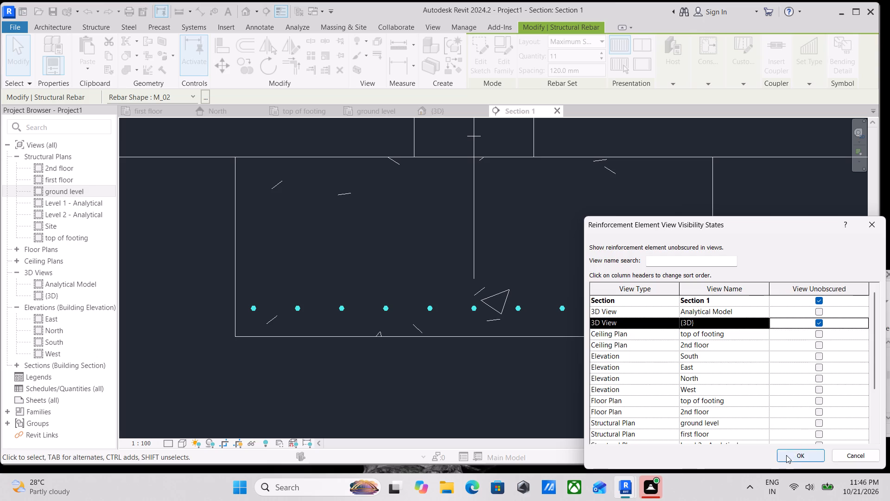
{"action": "key", "text": "Escape"}
Select the footing's rebar set and examine it in the section and in the {3D} view.
{"action": "scroll", "coordinate": [508, 279], "scroll_direction": "up", "scroll_amount": 2}
{"action": "left_click", "coordinate": [521, 319]}
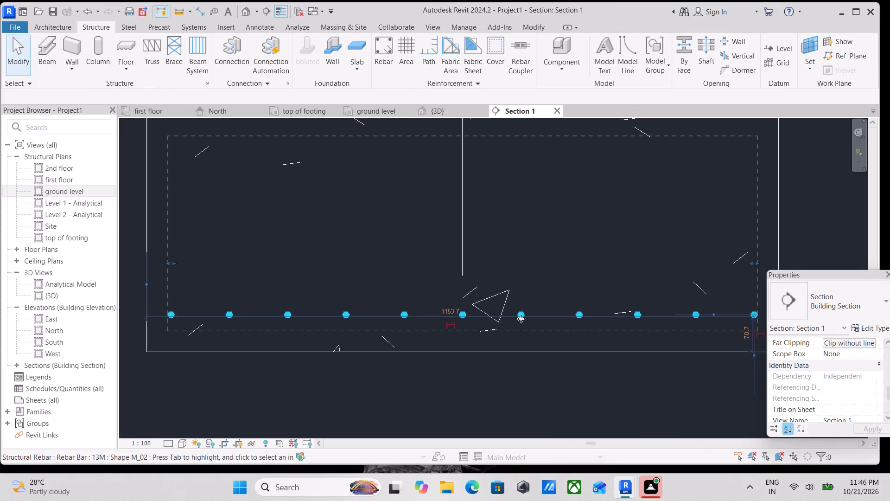
{"action": "scroll", "coordinate": [521, 319], "scroll_direction": "down", "scroll_amount": 1}
{"action": "middle_click_drag", "start_coordinate": [521, 319], "coordinate": [576, 295]}
{"action": "scroll", "coordinate": [574, 280], "scroll_direction": "down", "scroll_amount": 1}
{"action": "middle_click_drag", "start_coordinate": [574, 280], "coordinate": [584, 293]}
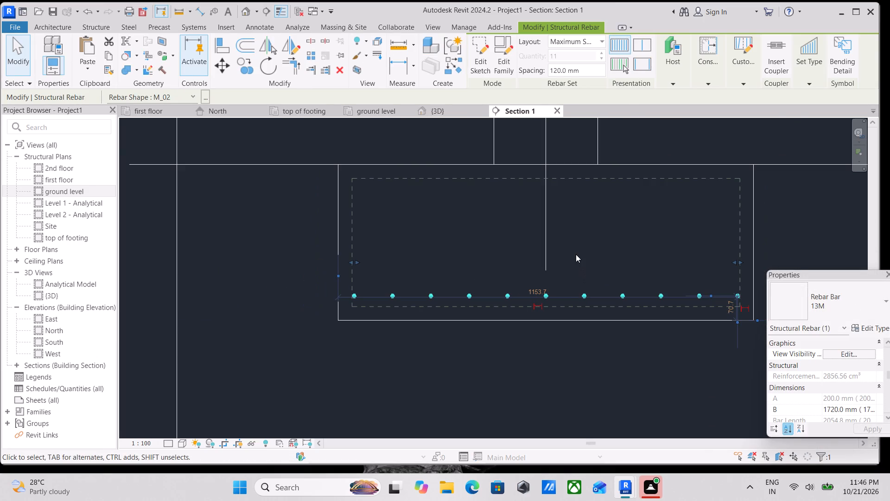
{"action": "scroll", "coordinate": [576, 254], "scroll_direction": "down", "scroll_amount": 3}
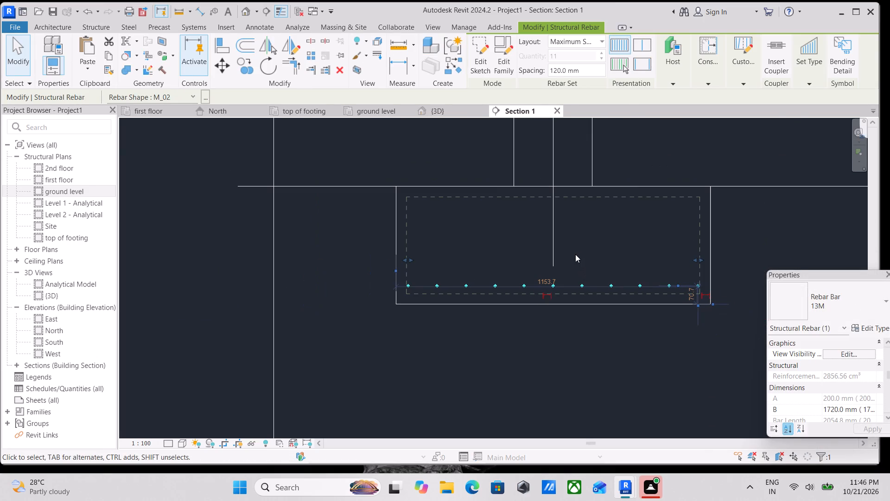
{"action": "left_click", "coordinate": [438, 109]}
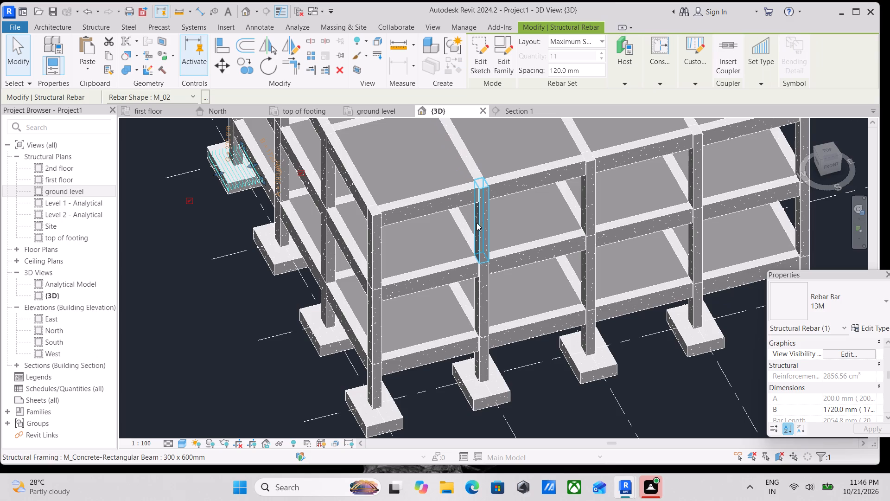
{"action": "middle_click_drag", "start_coordinate": [415, 246], "coordinate": [554, 275]}
{"action": "scroll", "coordinate": [400, 253], "scroll_direction": "up", "scroll_amount": 2}
{"action": "key", "text": "Escape"}
{"action": "scroll", "coordinate": [358, 200], "scroll_direction": "up", "scroll_amount": 3}
{"action": "middle_click_drag", "start_coordinate": [361, 200], "coordinate": [389, 222]}
{"action": "scroll", "coordinate": [369, 207], "scroll_direction": "up", "scroll_amount": 2}
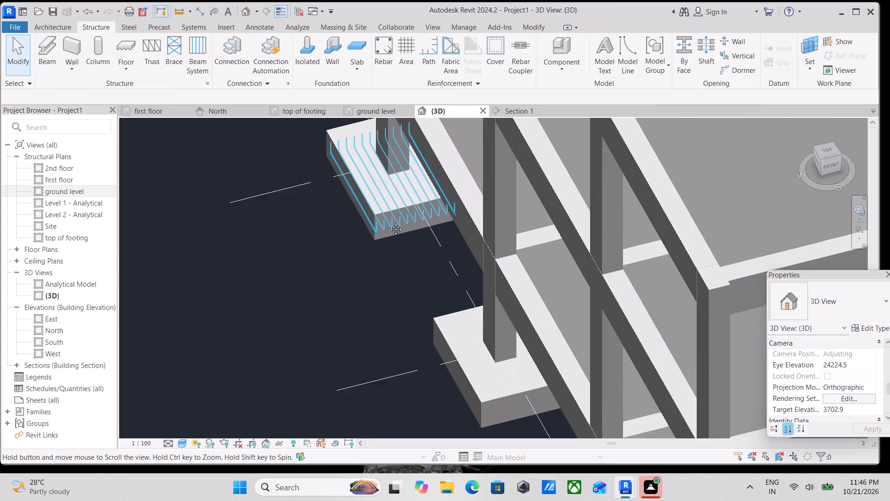
{"action": "middle_click_drag", "start_coordinate": [389, 222], "coordinate": [396, 227]}
{"action": "scroll", "coordinate": [389, 222], "scroll_direction": "up", "scroll_amount": 7}
{"action": "key", "text": "Escape"}
Set the {3D} view's detail level to Fine.
{"action": "left_click", "coordinate": [165, 443]}
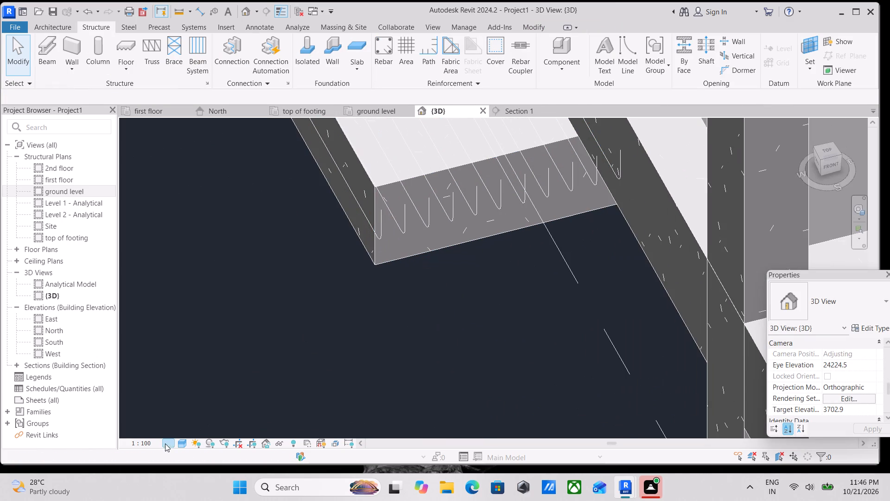
{"action": "left_click", "coordinate": [177, 432]}
{"action": "scroll", "coordinate": [409, 500], "scroll_direction": "up", "scroll_amount": 2}
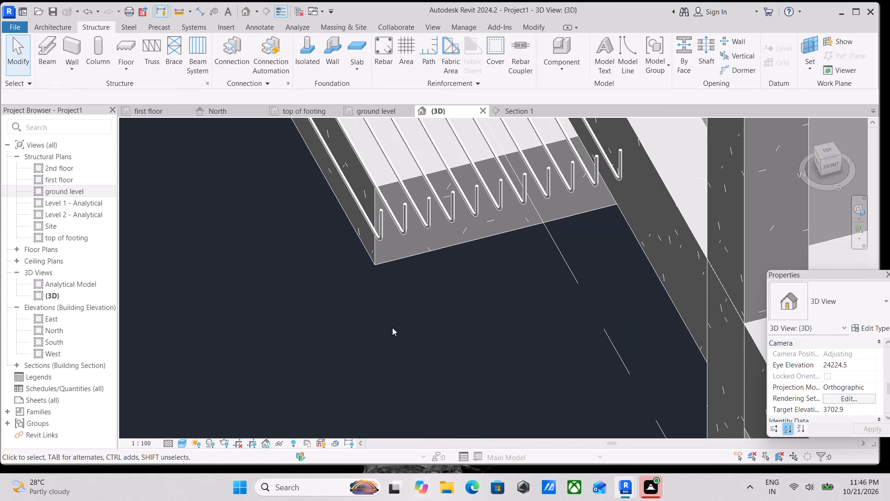
Examine the footing's rebar set in the {3D} view and in Section 1, selecting the bars in the section.
{"action": "scroll", "coordinate": [393, 327], "scroll_direction": "down", "scroll_amount": 3}
{"action": "middle_click_drag", "start_coordinate": [408, 333], "coordinate": [469, 374]}
{"action": "scroll", "coordinate": [808, 153], "scroll_direction": "down", "scroll_amount": 5}
{"action": "middle_click_drag", "start_coordinate": [807, 153], "coordinate": [806, 156]}
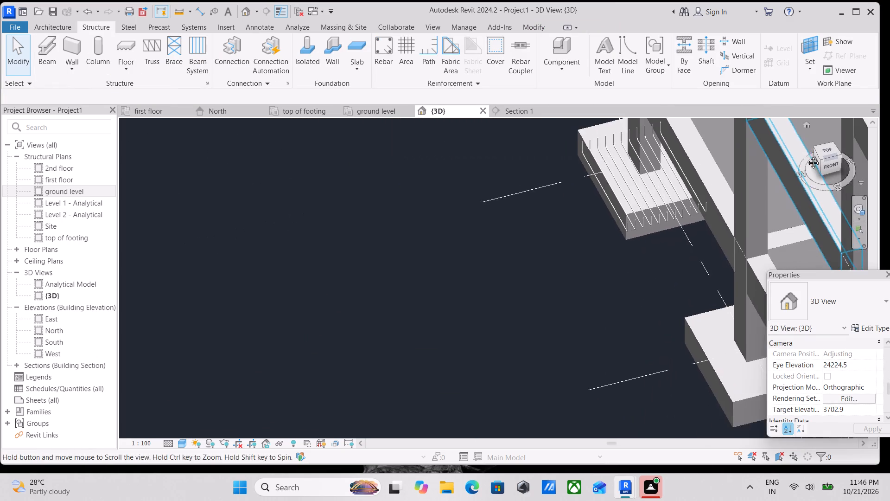
{"action": "scroll", "coordinate": [806, 156], "scroll_direction": "down", "scroll_amount": 1}
{"action": "middle_click_drag", "start_coordinate": [806, 156], "coordinate": [798, 200]}
{"action": "middle_click_drag", "start_coordinate": [644, 175], "coordinate": [646, 212]}
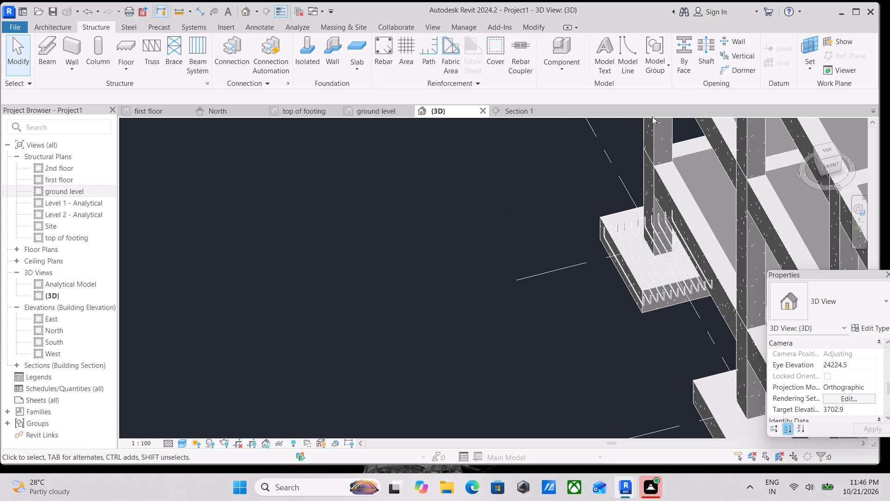
{"action": "left_click", "coordinate": [506, 113]}
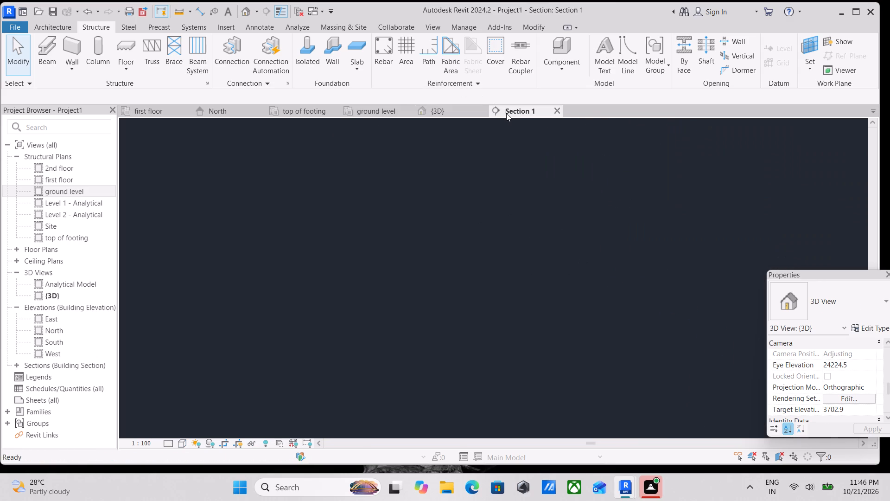
{"action": "left_click", "coordinate": [410, 285]}
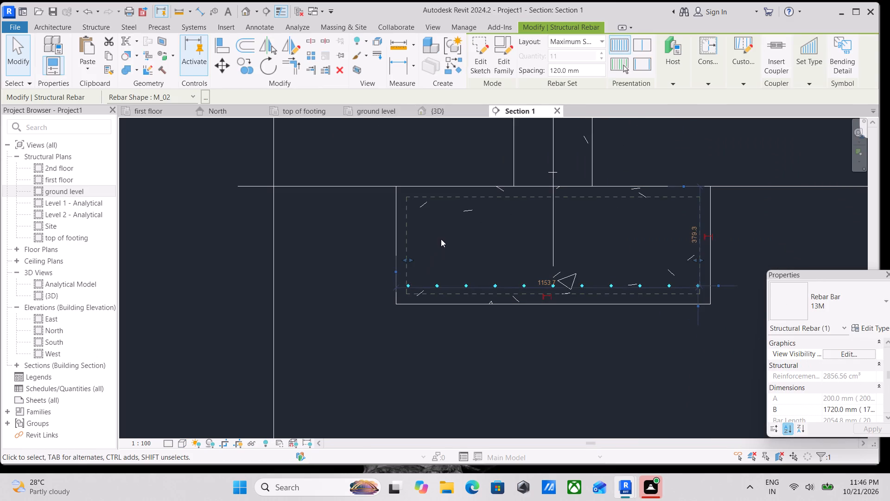
{"action": "scroll", "coordinate": [441, 239], "scroll_direction": "up", "scroll_amount": 2}
{"action": "left_click", "coordinate": [403, 264]}
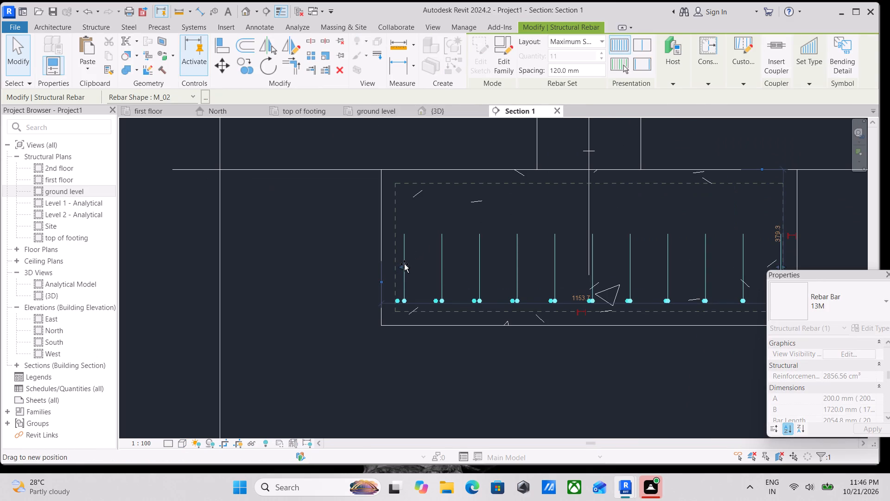
{"action": "left_click", "coordinate": [402, 267]}
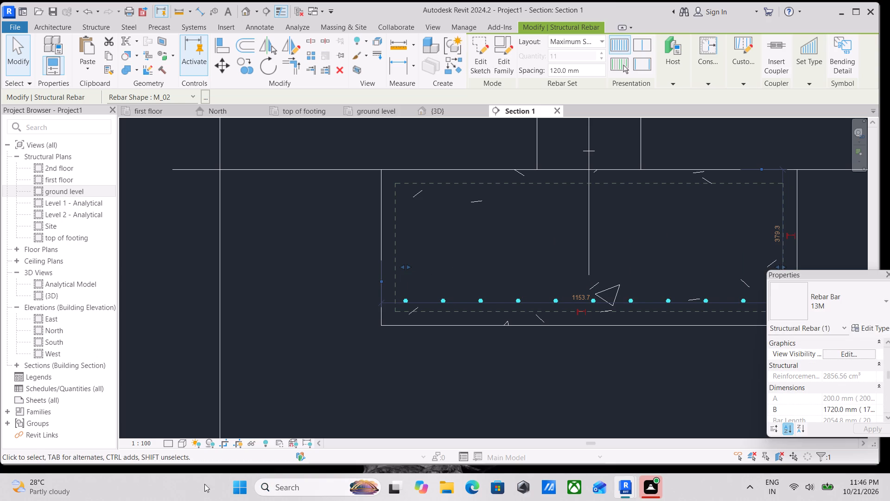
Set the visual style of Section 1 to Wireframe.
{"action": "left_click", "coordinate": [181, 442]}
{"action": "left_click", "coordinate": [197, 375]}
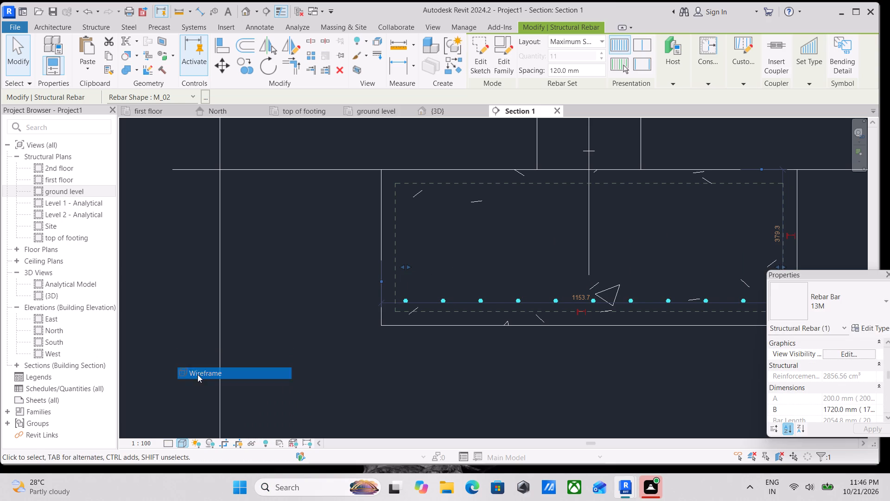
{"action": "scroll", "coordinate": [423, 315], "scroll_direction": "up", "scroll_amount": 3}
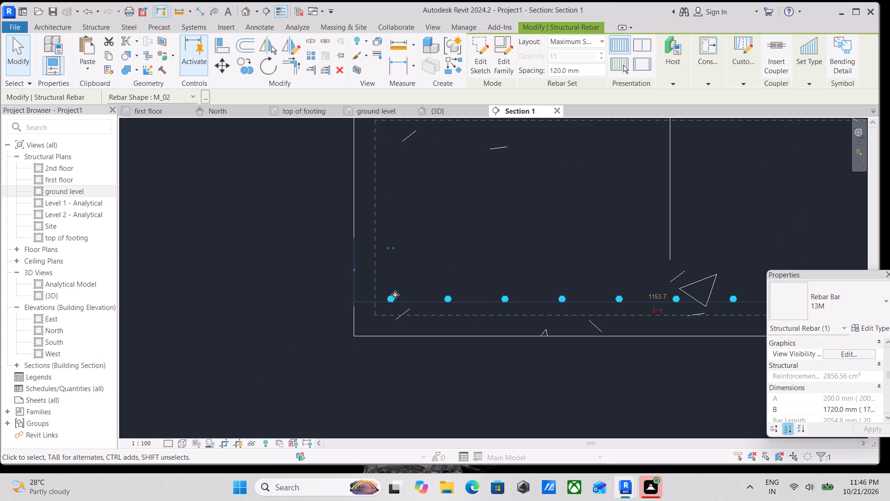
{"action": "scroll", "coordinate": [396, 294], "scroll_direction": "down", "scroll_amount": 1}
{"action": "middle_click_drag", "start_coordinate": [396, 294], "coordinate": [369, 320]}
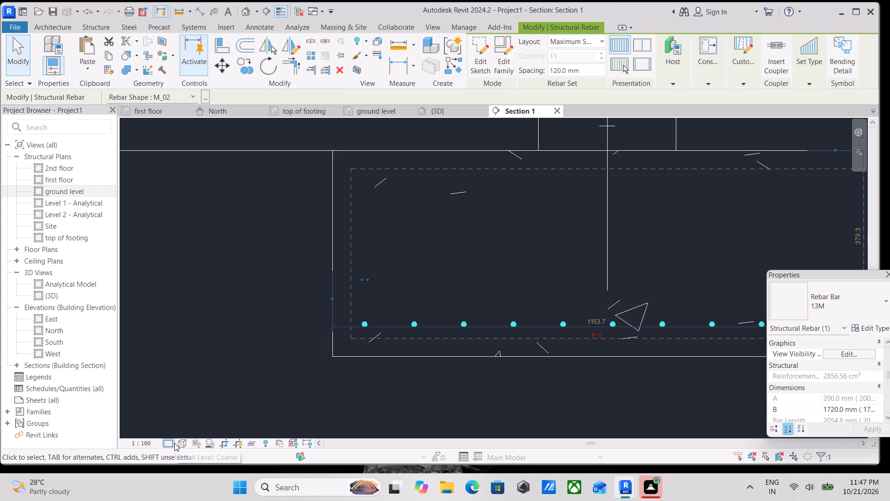
Change the visual style of Section 1 to a shaded display.
{"action": "left_click", "coordinate": [174, 443]}
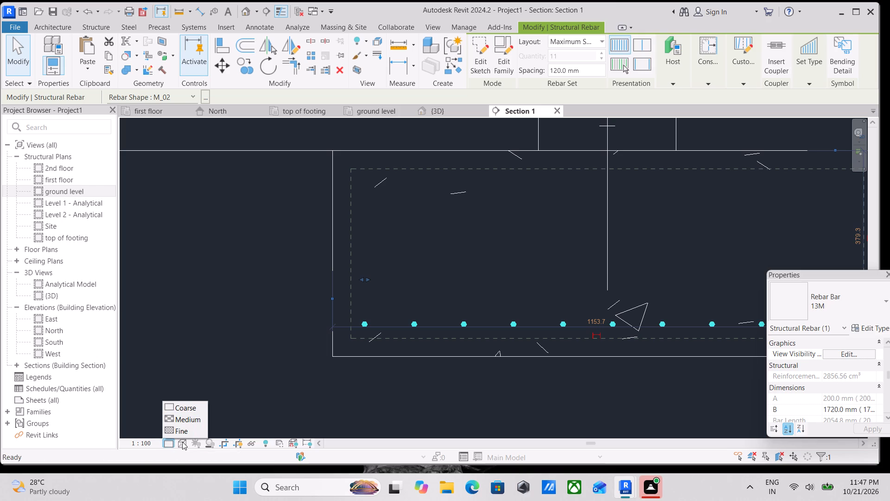
{"action": "left_click", "coordinate": [182, 442]}
{"action": "left_click", "coordinate": [191, 393]}
{"action": "scroll", "coordinate": [269, 353], "scroll_direction": "down", "scroll_amount": 1}
{"action": "middle_click_drag", "start_coordinate": [269, 353], "coordinate": [196, 377]}
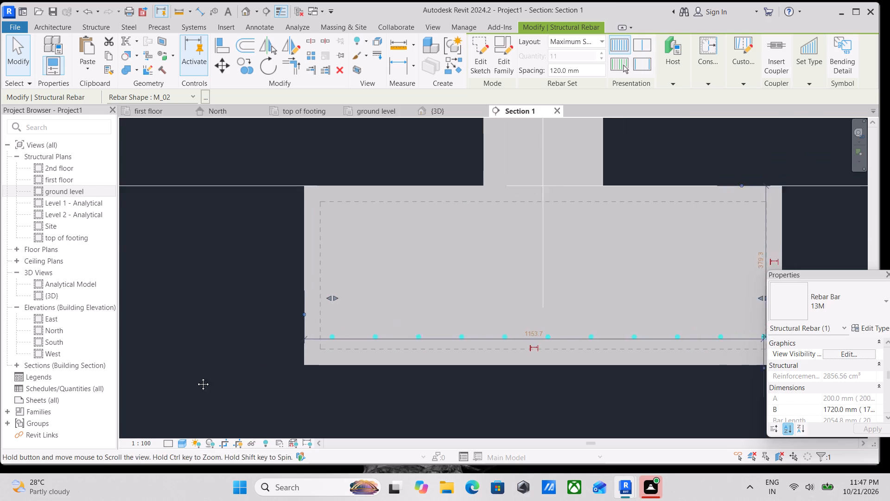
{"action": "middle_click_drag", "start_coordinate": [196, 377], "coordinate": [178, 385]}
{"action": "scroll", "coordinate": [245, 354], "scroll_direction": "down", "scroll_amount": 2}
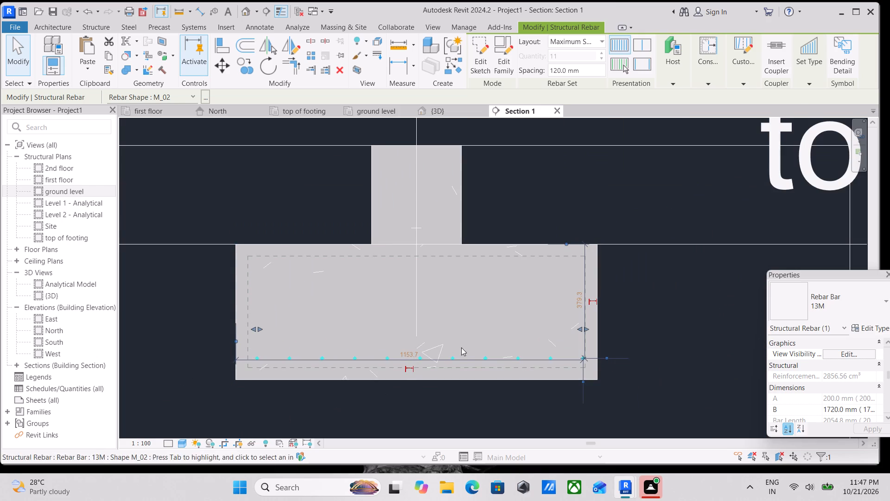
Reselect the footing's M_02 rebar set in Section 1 and inspect its bars and rebar set options.
{"action": "key", "text": "Escape"}
{"action": "scroll", "coordinate": [458, 352], "scroll_direction": "up", "scroll_amount": 2}
{"action": "left_click", "coordinate": [323, 358]}
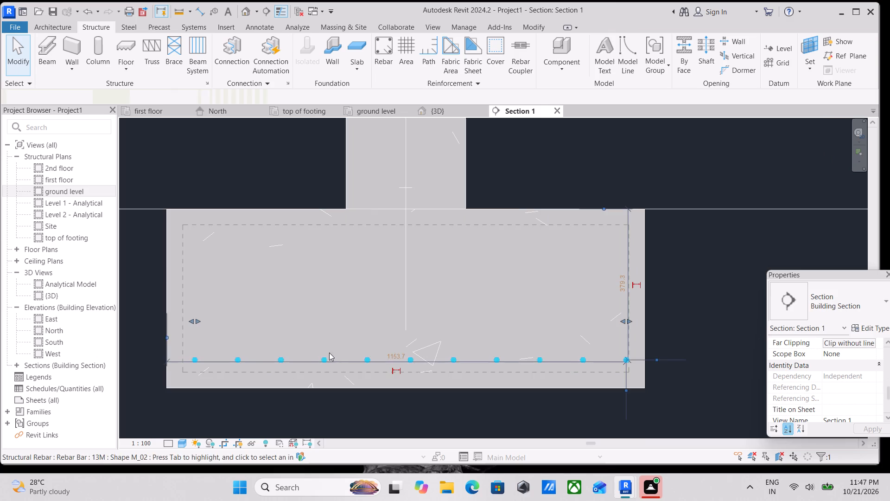
{"action": "scroll", "coordinate": [329, 353], "scroll_direction": "down", "scroll_amount": 1}
{"action": "middle_click_drag", "start_coordinate": [329, 353], "coordinate": [384, 341]}
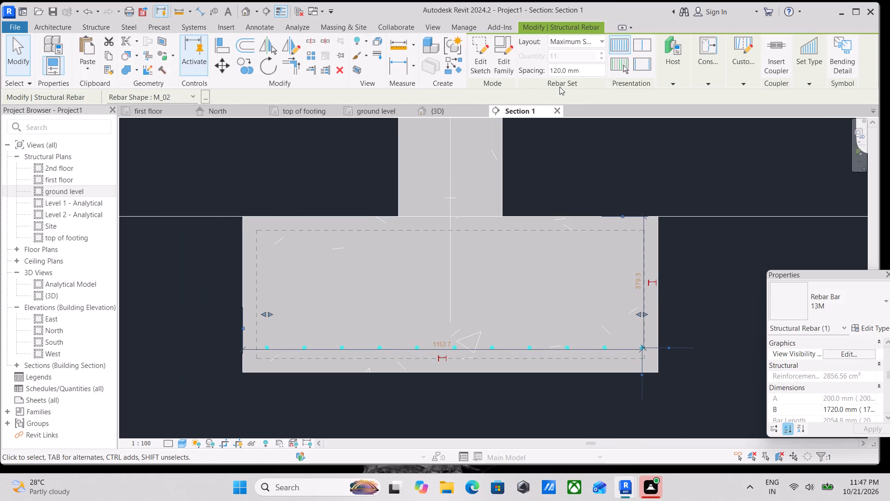
{"action": "scroll", "coordinate": [89, 350], "scroll_direction": "up", "scroll_amount": 2}
{"action": "scroll", "coordinate": [254, 334], "scroll_direction": "up", "scroll_amount": 2}
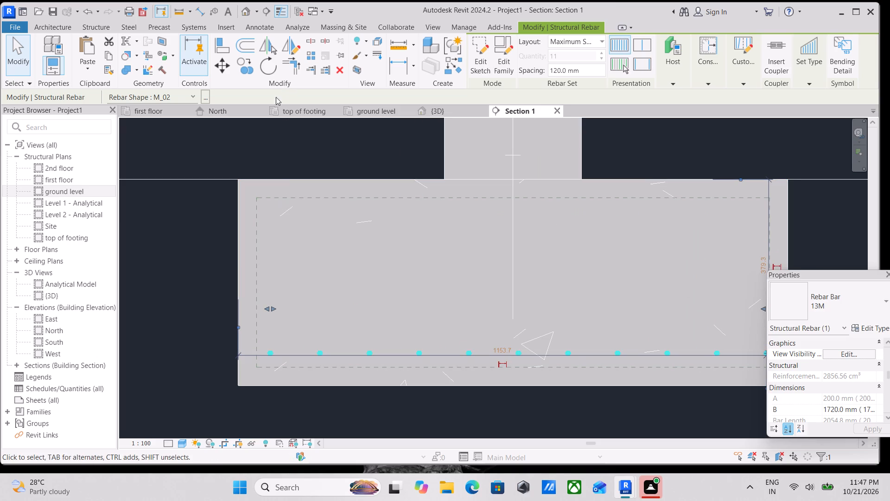
{"action": "scroll", "coordinate": [280, 286], "scroll_direction": "down", "scroll_amount": 2}
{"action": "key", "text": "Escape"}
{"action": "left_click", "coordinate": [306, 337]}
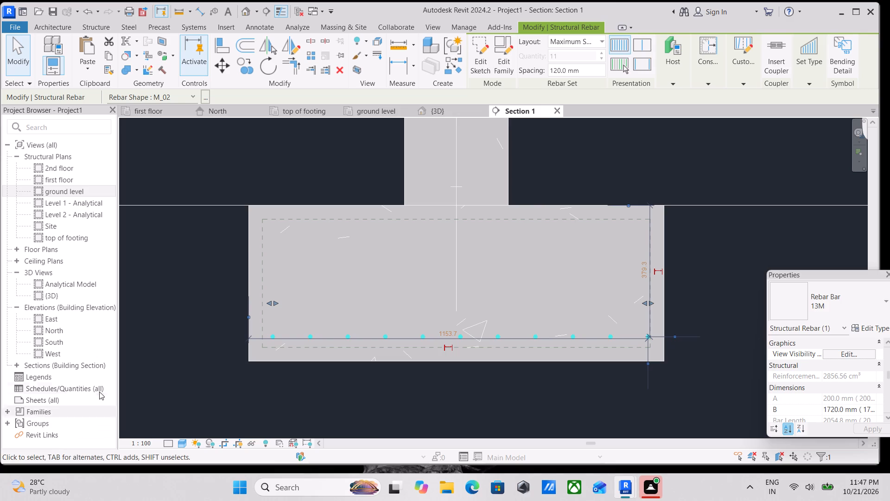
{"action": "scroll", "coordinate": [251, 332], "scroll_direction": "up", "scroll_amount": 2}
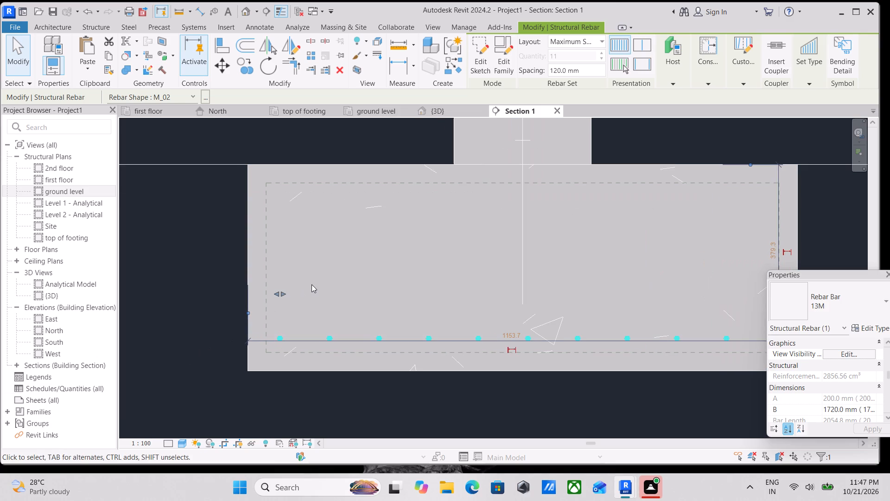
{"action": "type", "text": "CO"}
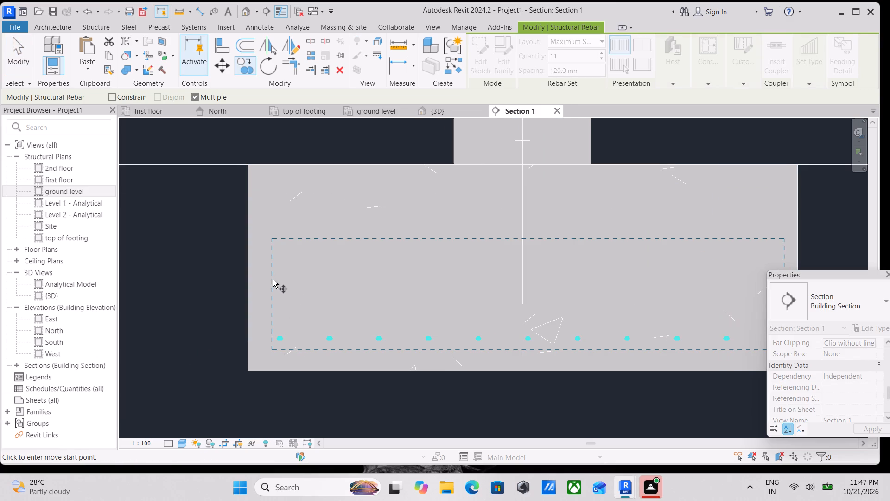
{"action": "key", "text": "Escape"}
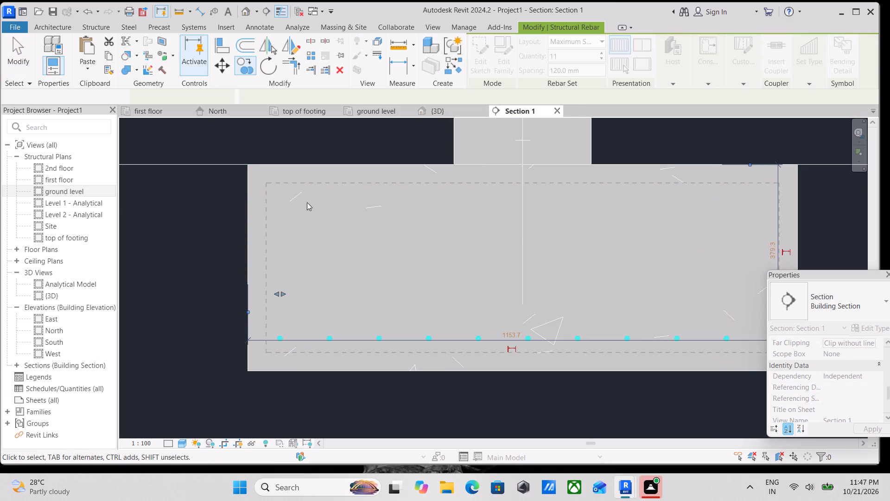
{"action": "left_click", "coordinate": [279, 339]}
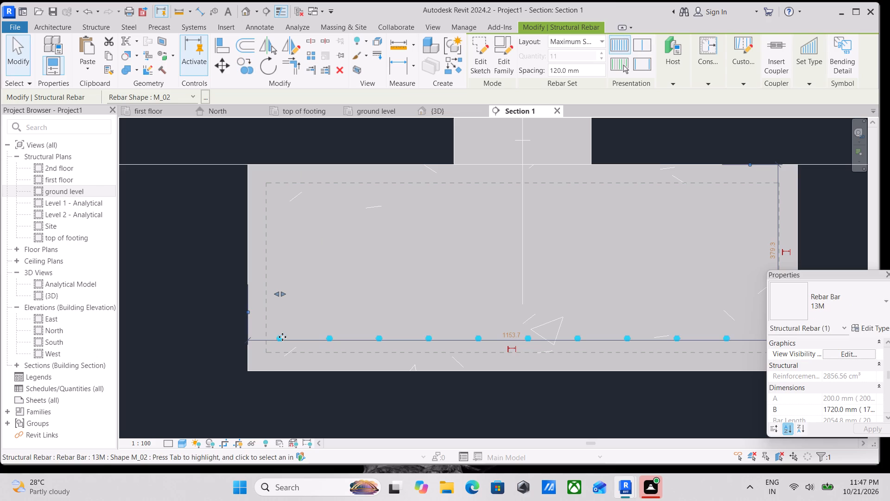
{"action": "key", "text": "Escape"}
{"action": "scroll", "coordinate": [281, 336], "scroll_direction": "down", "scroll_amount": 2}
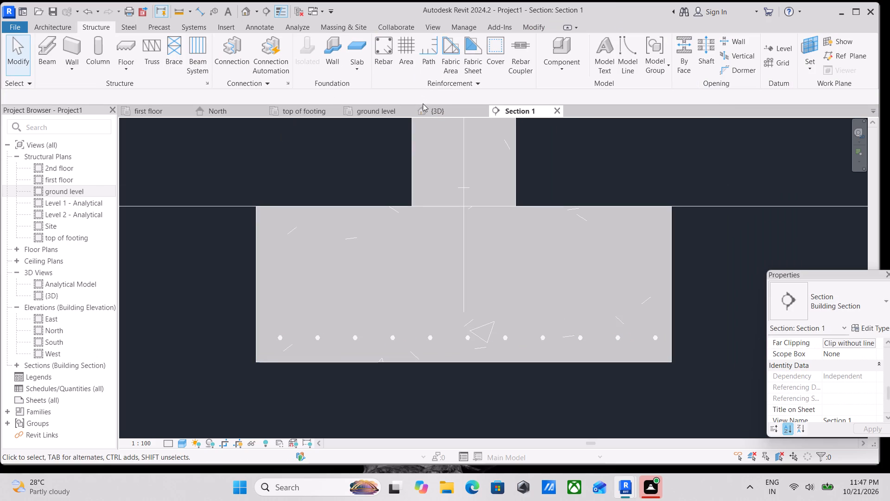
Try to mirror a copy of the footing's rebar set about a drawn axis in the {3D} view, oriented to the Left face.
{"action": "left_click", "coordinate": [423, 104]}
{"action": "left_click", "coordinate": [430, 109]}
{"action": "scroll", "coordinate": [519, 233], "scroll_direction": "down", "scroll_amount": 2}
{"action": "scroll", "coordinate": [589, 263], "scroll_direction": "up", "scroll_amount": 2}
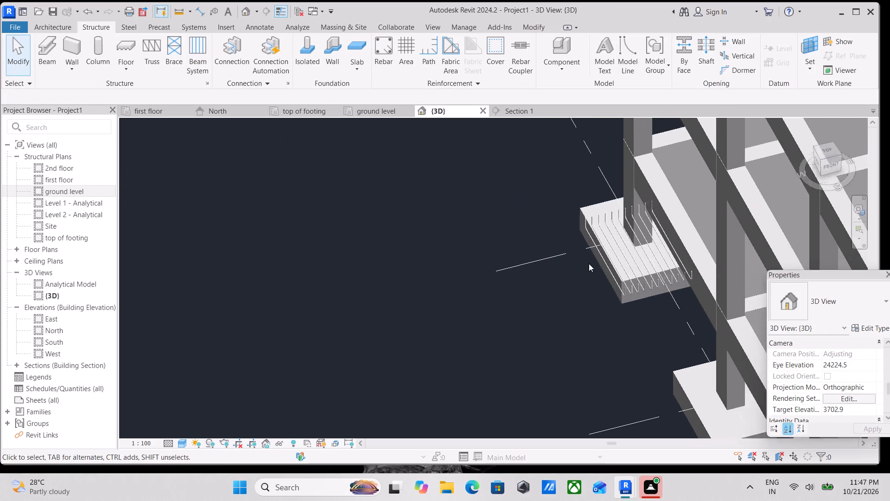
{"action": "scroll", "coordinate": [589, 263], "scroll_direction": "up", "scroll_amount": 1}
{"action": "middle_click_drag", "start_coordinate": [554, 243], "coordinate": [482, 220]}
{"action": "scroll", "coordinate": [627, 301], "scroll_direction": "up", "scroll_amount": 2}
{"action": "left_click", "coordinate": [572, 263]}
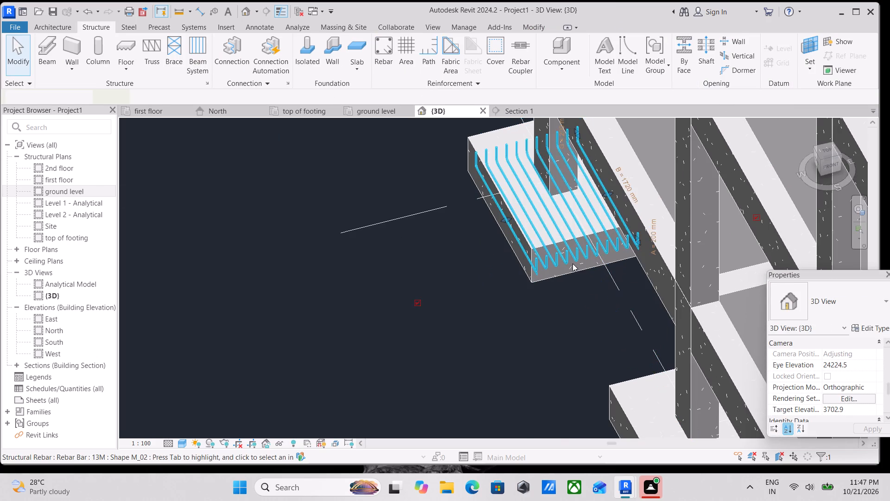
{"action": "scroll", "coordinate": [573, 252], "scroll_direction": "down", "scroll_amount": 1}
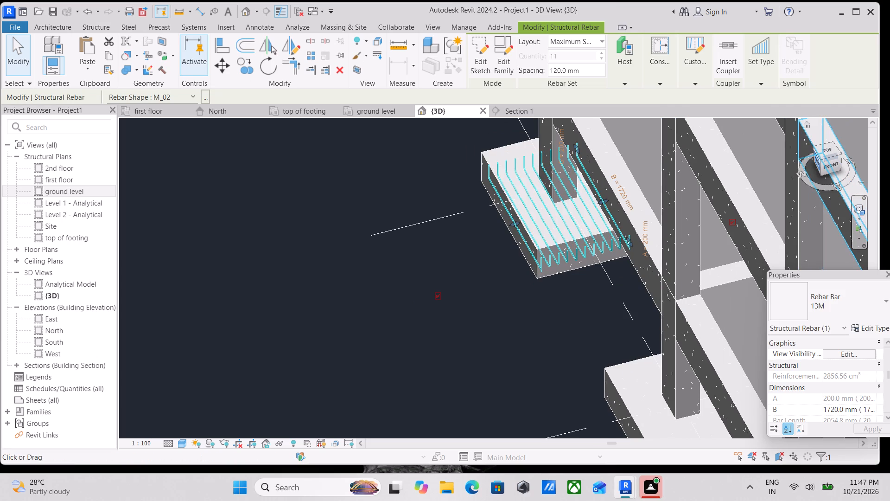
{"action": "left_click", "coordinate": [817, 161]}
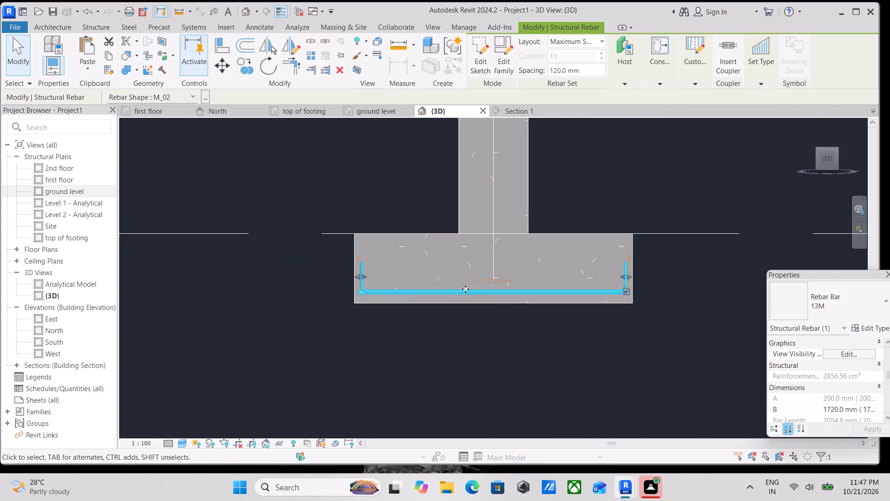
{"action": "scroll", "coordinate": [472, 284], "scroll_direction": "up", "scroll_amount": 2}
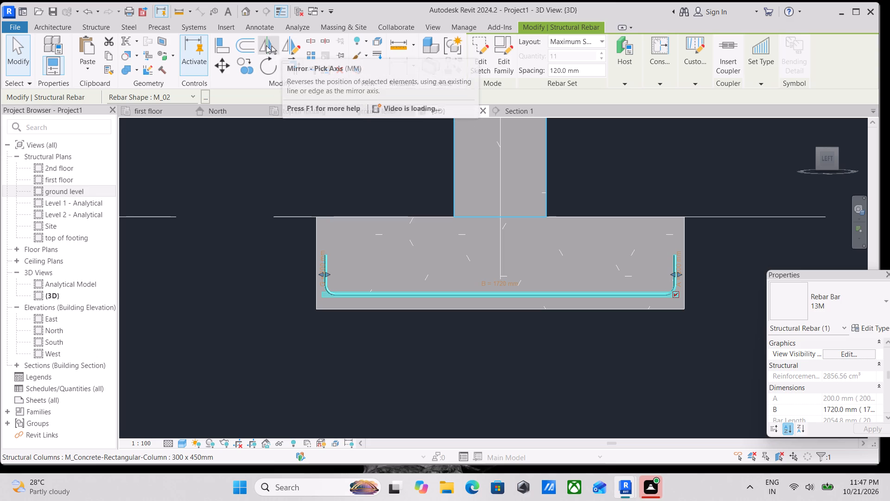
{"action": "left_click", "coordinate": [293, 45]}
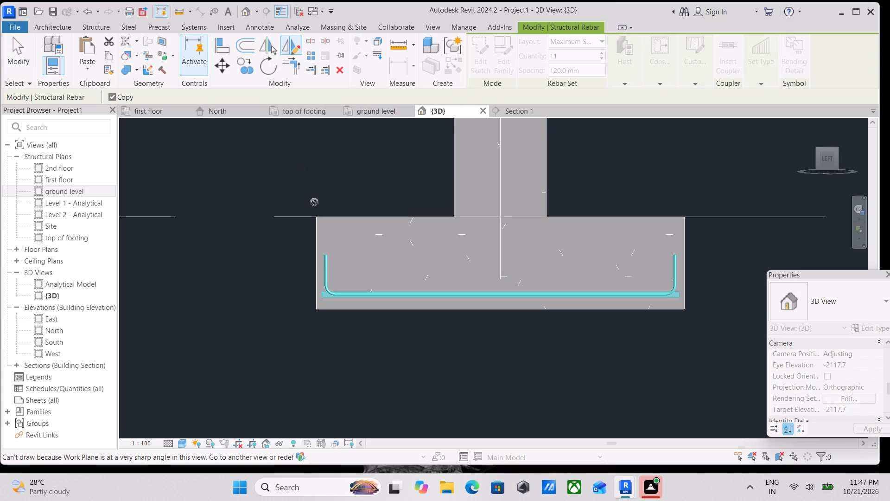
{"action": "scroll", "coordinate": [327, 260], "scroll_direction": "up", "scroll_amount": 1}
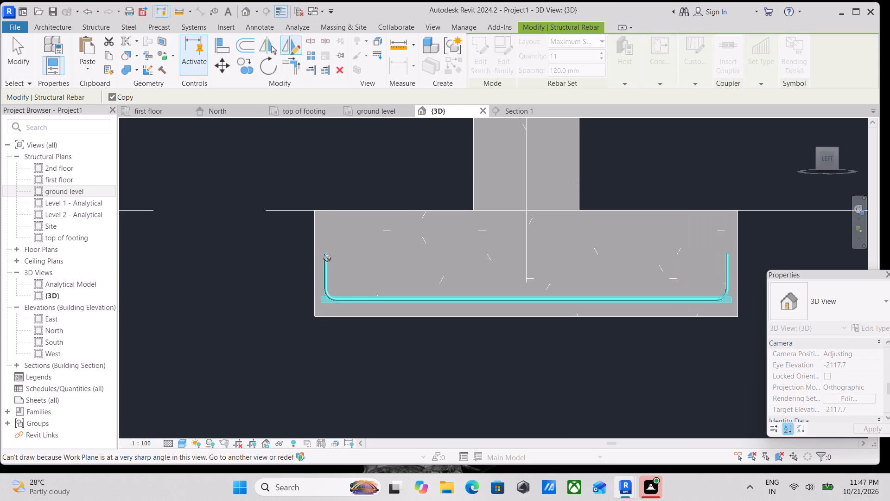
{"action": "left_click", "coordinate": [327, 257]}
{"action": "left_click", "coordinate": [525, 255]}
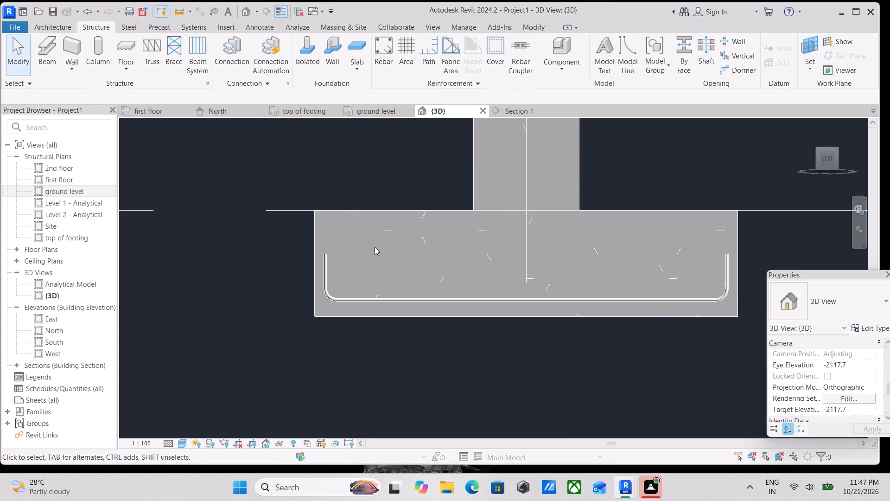
Select the footing's rebar set and examine it from the Left orientation of the {3D} view.
{"action": "left_click", "coordinate": [327, 266]}
{"action": "scroll", "coordinate": [327, 266], "scroll_direction": "down", "scroll_amount": 2}
{"action": "scroll", "coordinate": [369, 280], "scroll_direction": "down", "scroll_amount": 2}
{"action": "scroll", "coordinate": [395, 241], "scroll_direction": "down", "scroll_amount": 1}
{"action": "middle_click_drag", "start_coordinate": [395, 241], "coordinate": [394, 267]}
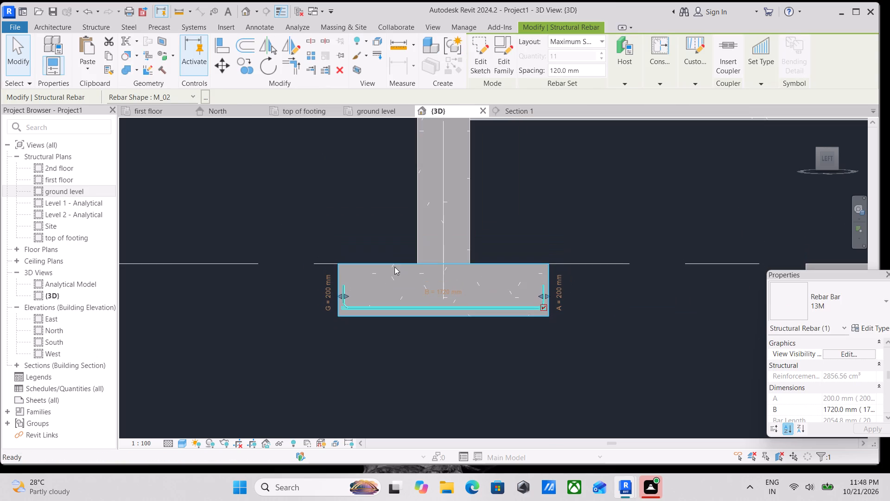
{"action": "middle_click_drag", "start_coordinate": [394, 266], "coordinate": [393, 273], "text": "shift"}
{"action": "left_click", "coordinate": [825, 159]}
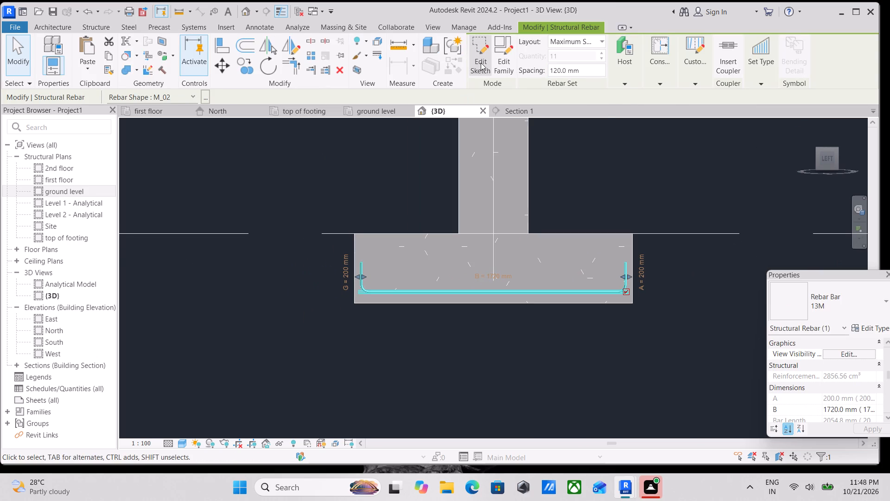
{"action": "key", "text": "Escape"}
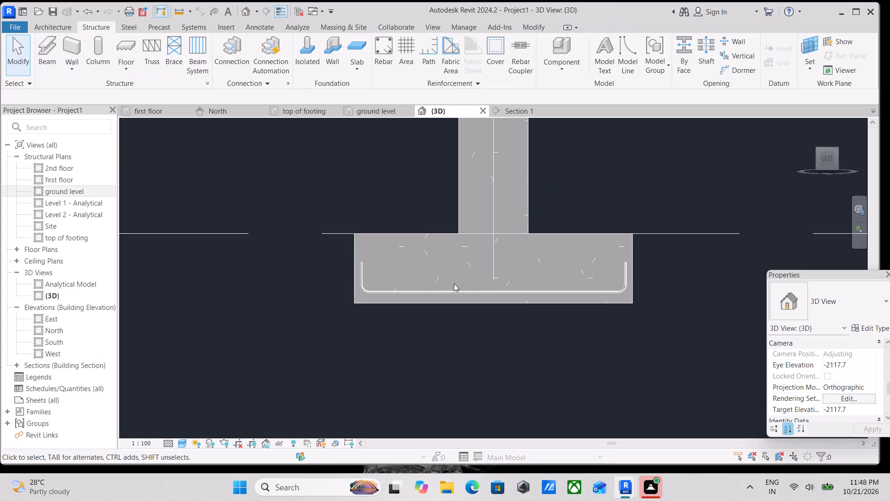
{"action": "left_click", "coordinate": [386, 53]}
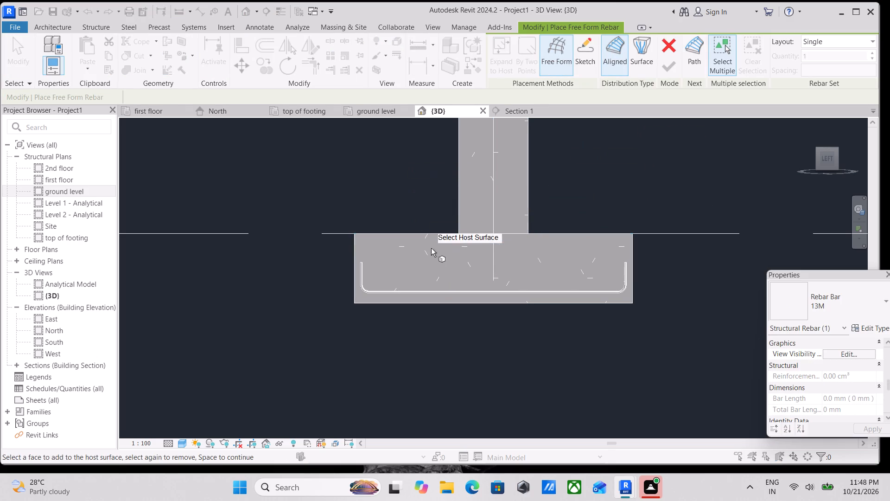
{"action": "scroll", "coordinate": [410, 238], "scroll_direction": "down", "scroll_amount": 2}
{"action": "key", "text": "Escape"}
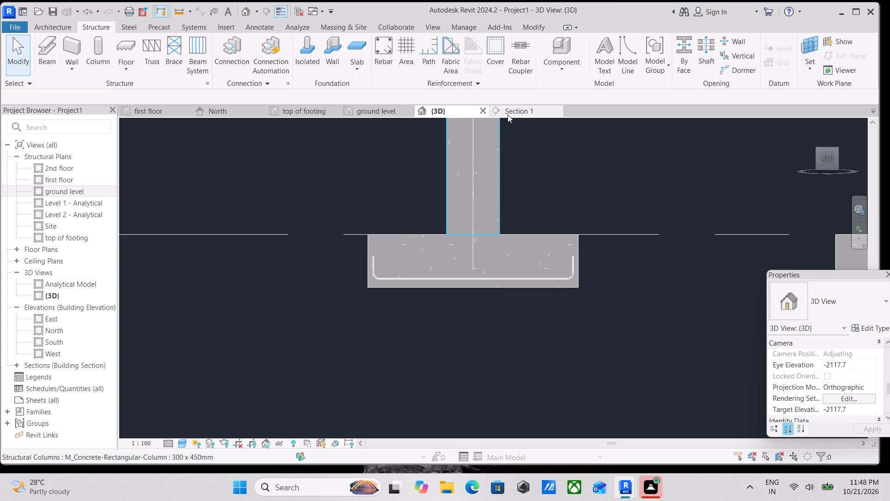
Place an M_02 rebar just inside the footing's upper-left corner in Section 1, above the existing row of bars.
{"action": "left_click", "coordinate": [509, 112]}
{"action": "left_click", "coordinate": [427, 336]}
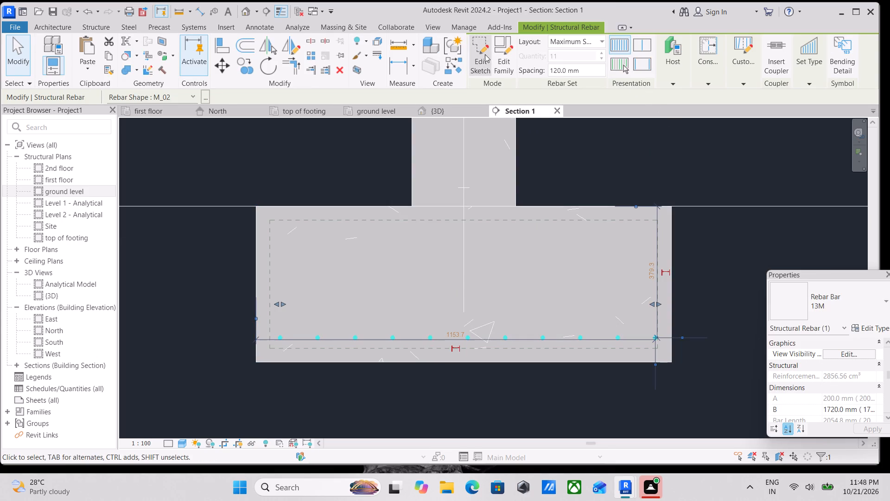
{"action": "key", "text": "Escape"}
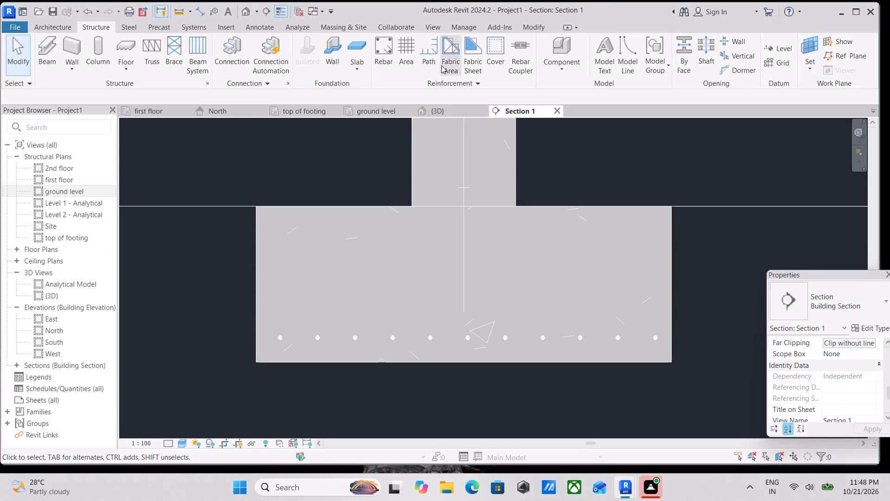
{"action": "left_click", "coordinate": [382, 64]}
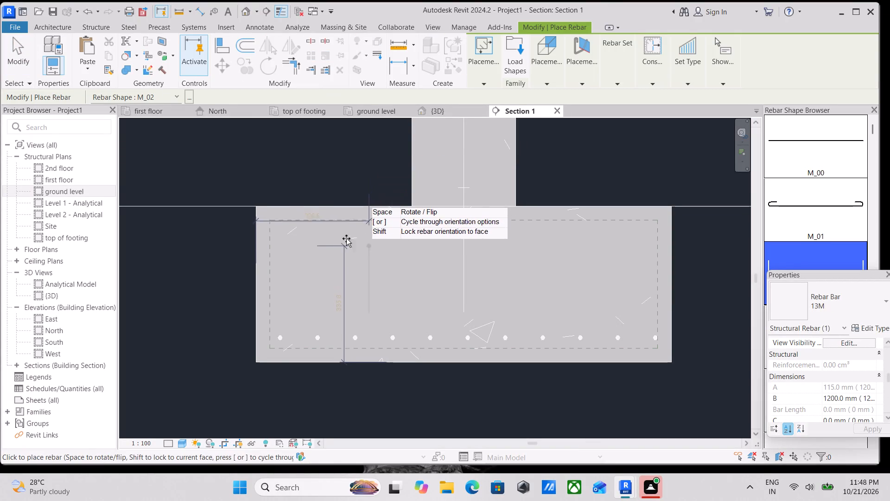
{"action": "left_click", "coordinate": [280, 228]}
{"action": "key", "text": "Escape"}
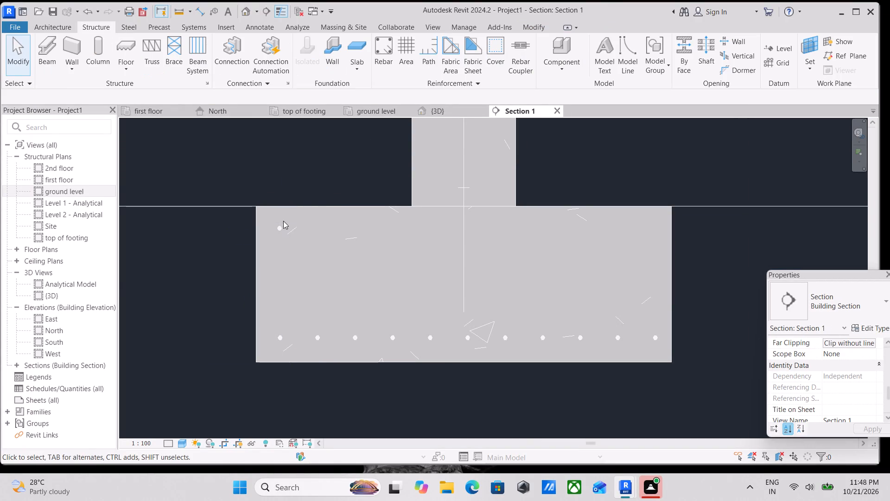
Set the new top bar's layout to Maximum Spacing with a spacing of 120 mm.
{"action": "left_click", "coordinate": [280, 226]}
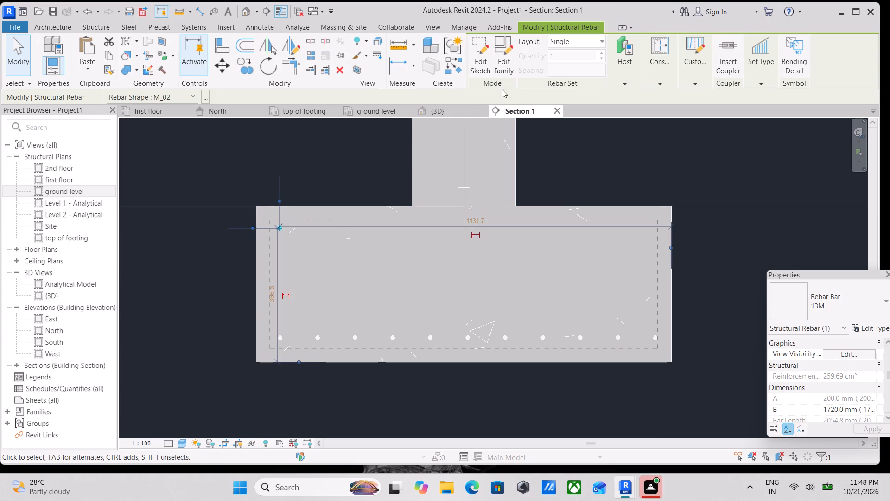
{"action": "left_click", "coordinate": [574, 45]}
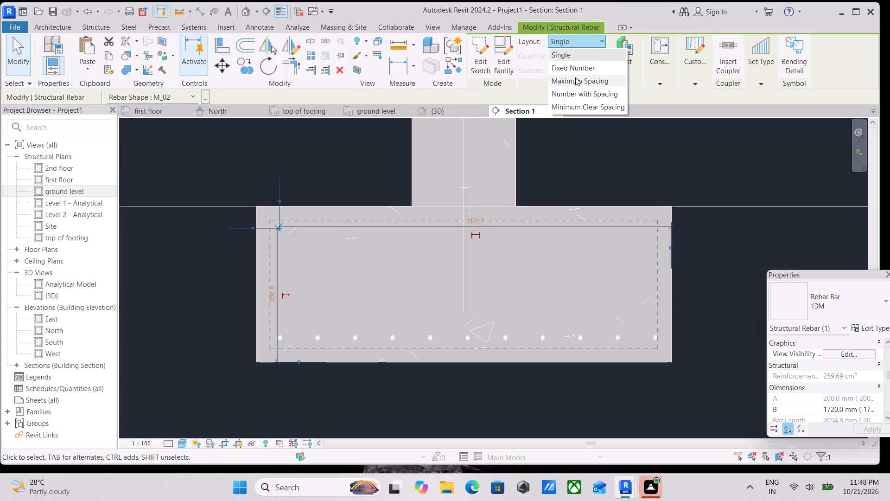
{"action": "left_click", "coordinate": [579, 81]}
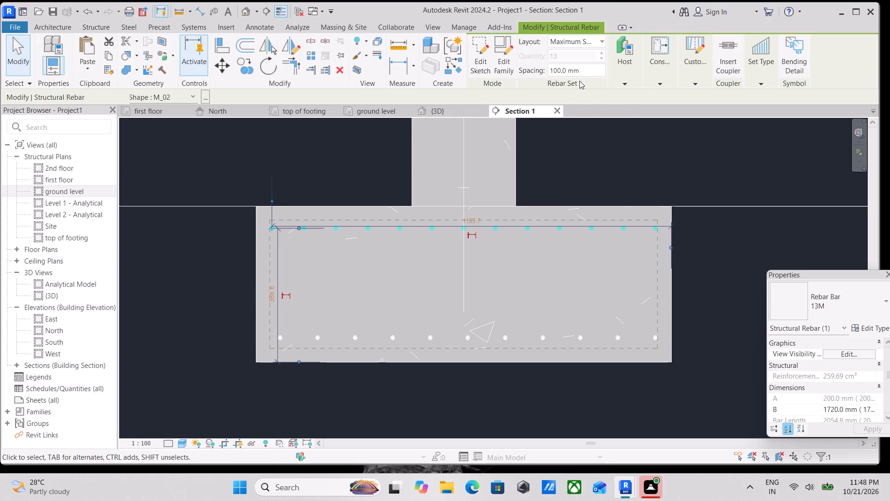
{"action": "left_click_drag", "start_coordinate": [584, 72], "coordinate": [531, 79]}
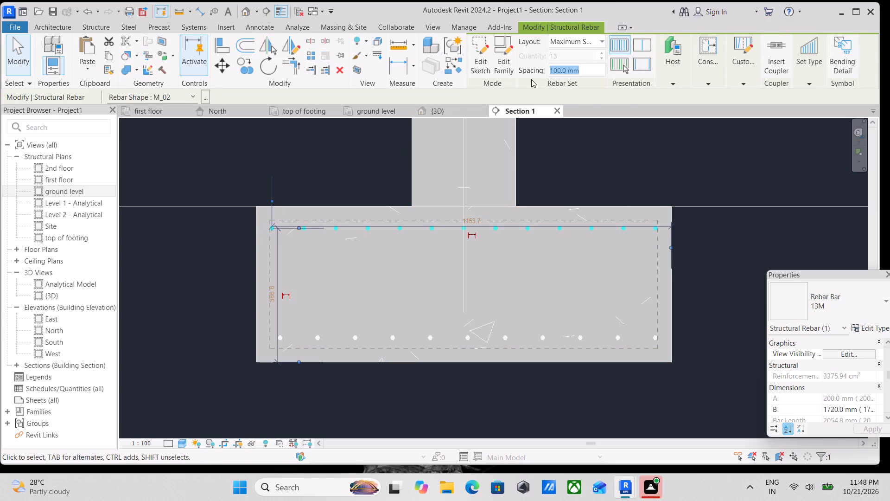
{"action": "type", "text": "120M"}
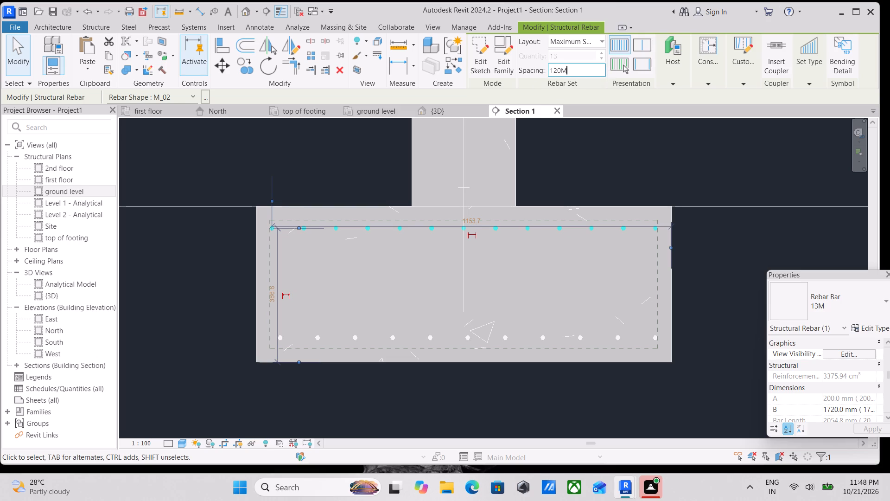
{"action": "key", "text": "m"}
{"action": "key", "text": "Return"}
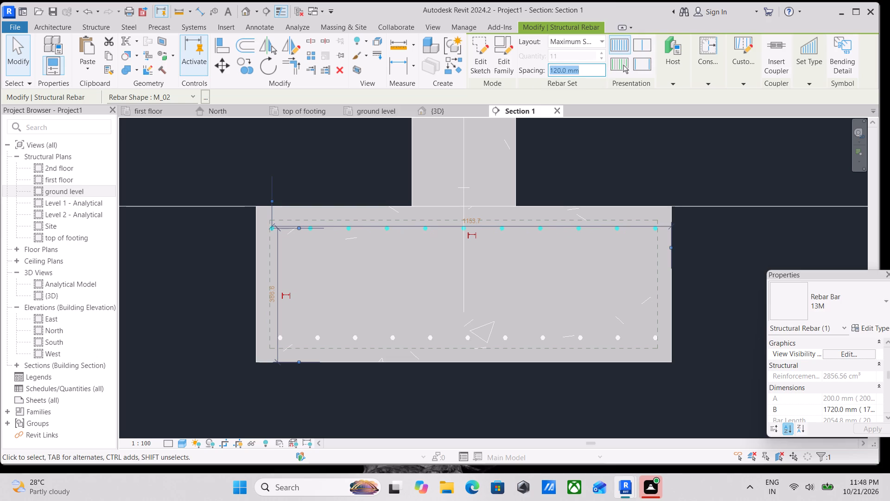
Show the top rebar set unobscured in the {3D} view.
{"action": "left_click", "coordinate": [841, 353]}
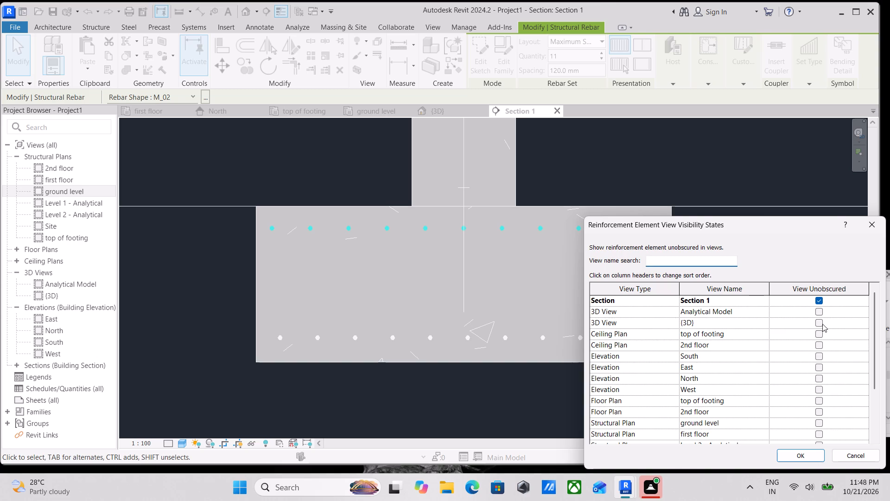
{"action": "left_click", "coordinate": [822, 324]}
{"action": "left_click", "coordinate": [782, 456]}
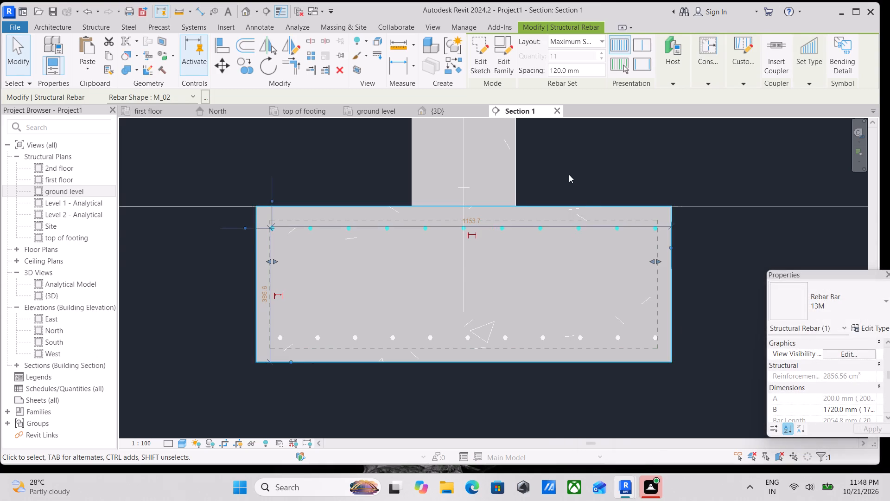
{"action": "middle_click_drag", "start_coordinate": [571, 182], "coordinate": [585, 238]}
{"action": "scroll", "coordinate": [557, 294], "scroll_direction": "down", "scroll_amount": 1}
{"action": "key", "text": "Escape"}
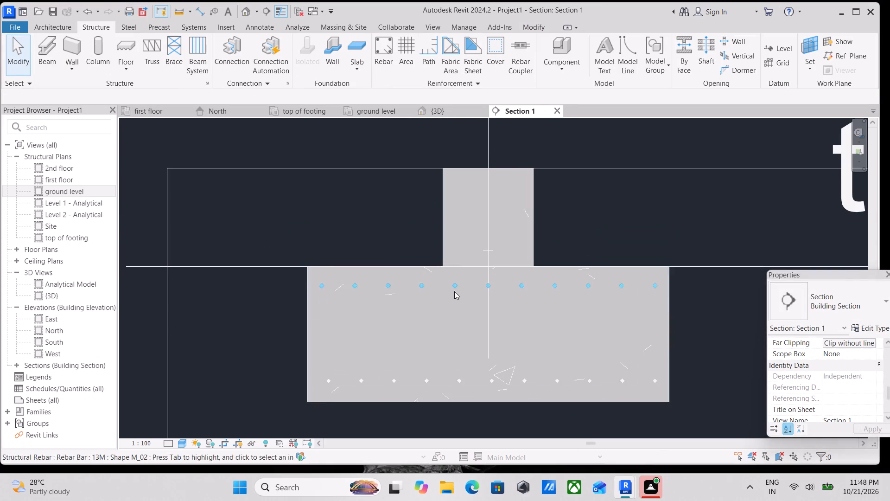
Examine the footing's top and bottom rebar sets from an angled orientation in the {3D} view.
{"action": "scroll", "coordinate": [449, 291], "scroll_direction": "down", "scroll_amount": 1}
{"action": "left_click", "coordinate": [439, 111]}
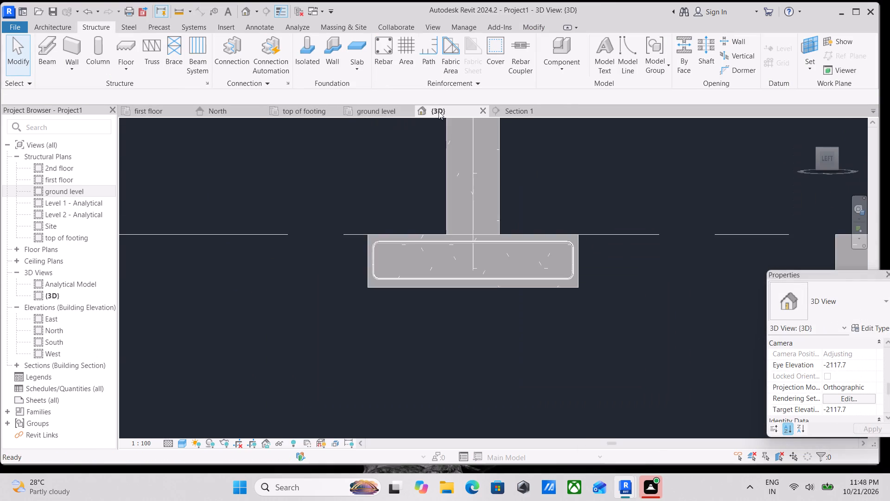
{"action": "scroll", "coordinate": [445, 180], "scroll_direction": "down", "scroll_amount": 2}
{"action": "middle_click_drag", "start_coordinate": [492, 225], "coordinate": [399, 314], "text": "shift"}
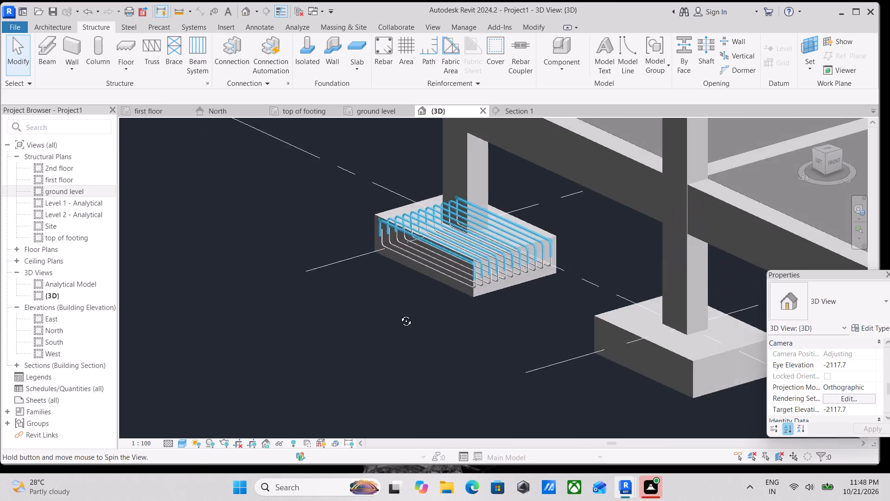
{"action": "middle_click_drag", "start_coordinate": [399, 314], "coordinate": [405, 323], "text": "shift"}
{"action": "scroll", "coordinate": [405, 324], "scroll_direction": "up", "scroll_amount": 1}
{"action": "scroll", "coordinate": [486, 278], "scroll_direction": "down", "scroll_amount": 7}
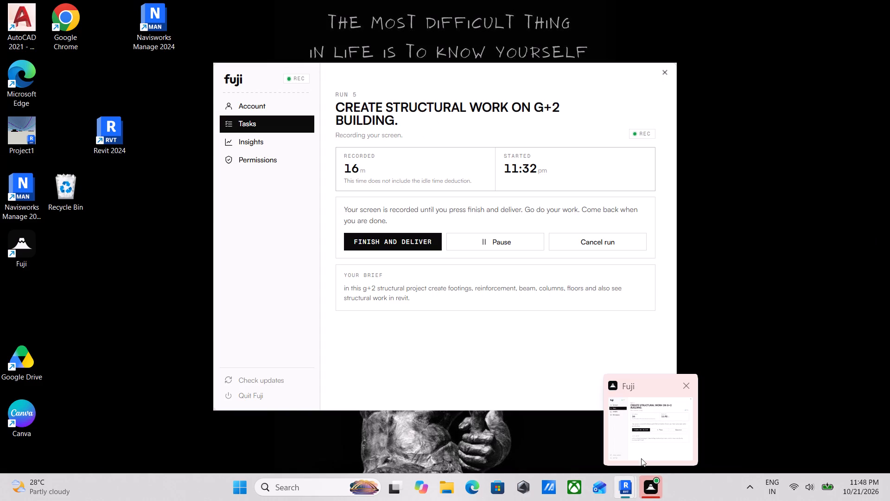
{"action": "scroll", "coordinate": [508, 289], "scroll_direction": "down", "scroll_amount": 1}
{"action": "middle_click_drag", "start_coordinate": [508, 289], "coordinate": [338, 281]}
{"action": "scroll", "coordinate": [349, 277], "scroll_direction": "up", "scroll_amount": 5}
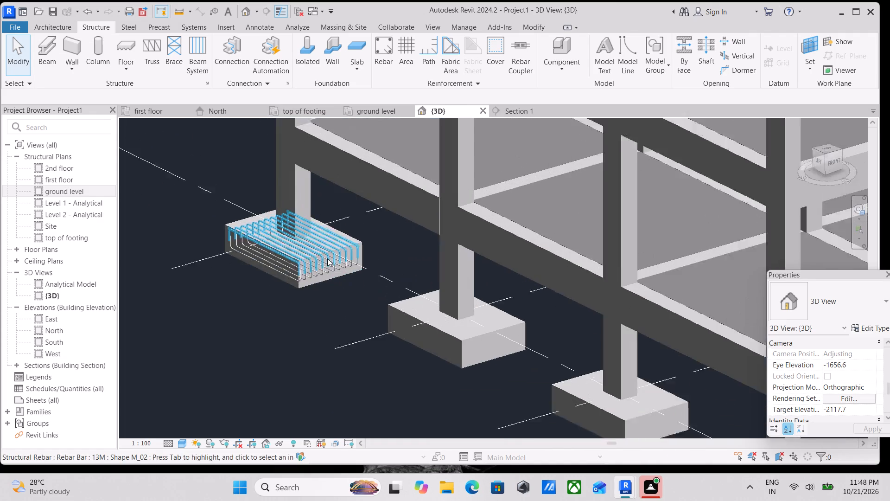
{"action": "scroll", "coordinate": [327, 258], "scroll_direction": "up", "scroll_amount": 4}
{"action": "scroll", "coordinate": [314, 243], "scroll_direction": "down", "scroll_amount": 2}
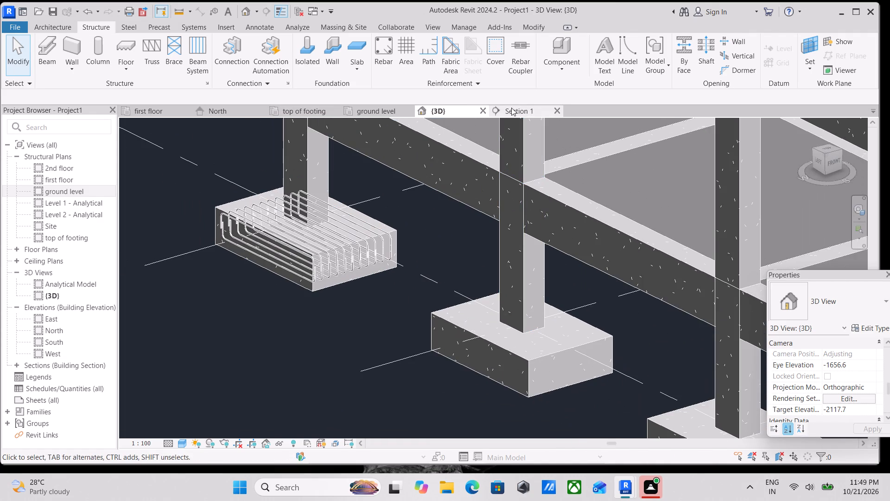
Place an M_02 rebar inside the lower-left area of the footing in Section 1, oriented Parallel to Work Plane.
{"action": "left_click", "coordinate": [511, 108]}
{"action": "scroll", "coordinate": [445, 223], "scroll_direction": "down", "scroll_amount": 2}
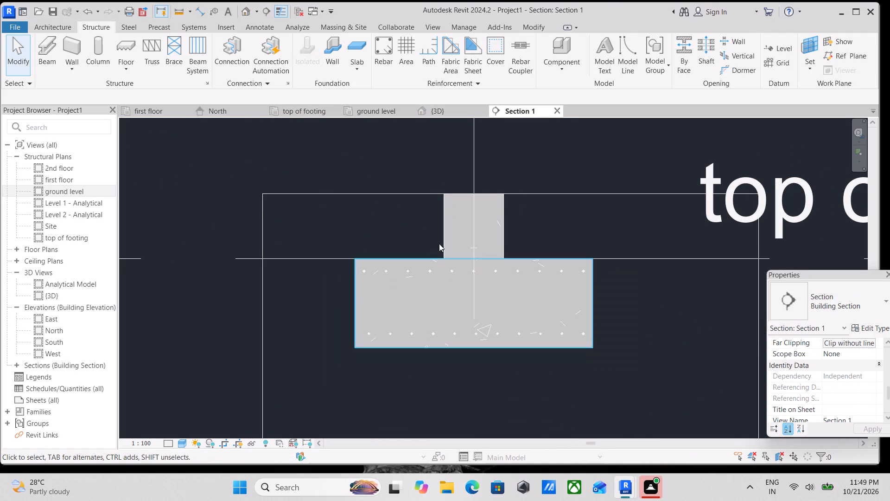
{"action": "left_click", "coordinate": [382, 54]}
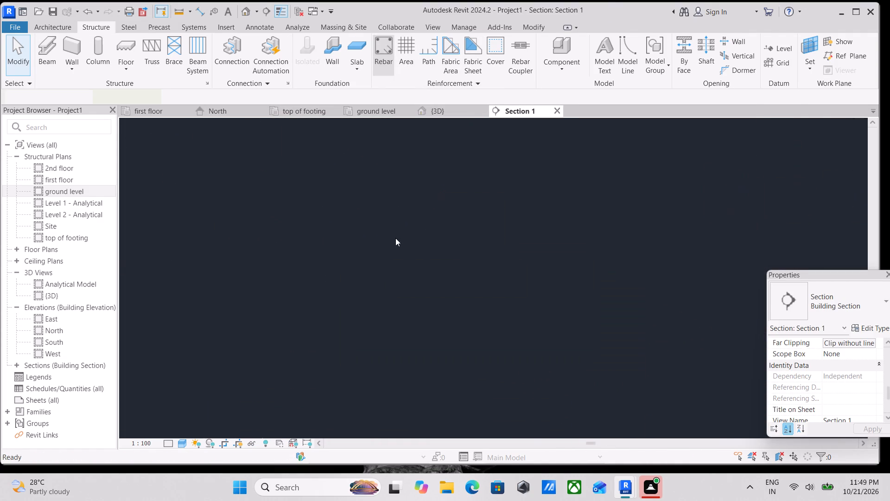
{"action": "scroll", "coordinate": [382, 302], "scroll_direction": "up", "scroll_amount": 3}
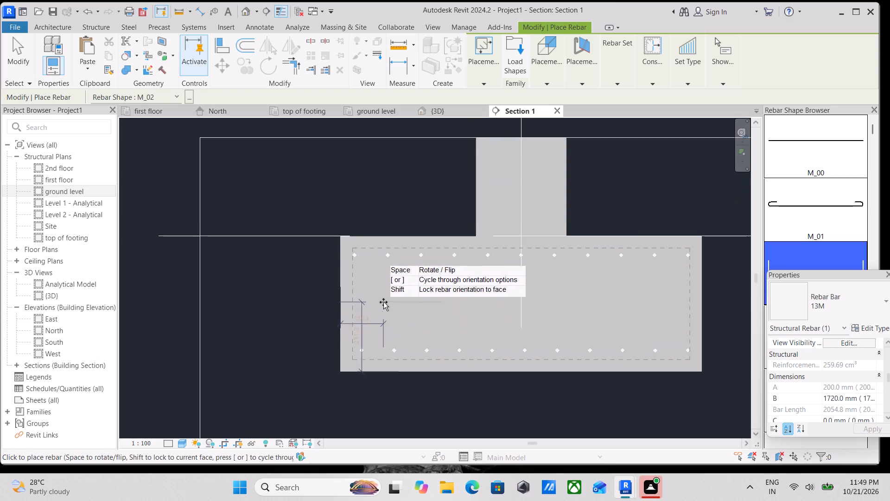
{"action": "left_click", "coordinate": [592, 82]}
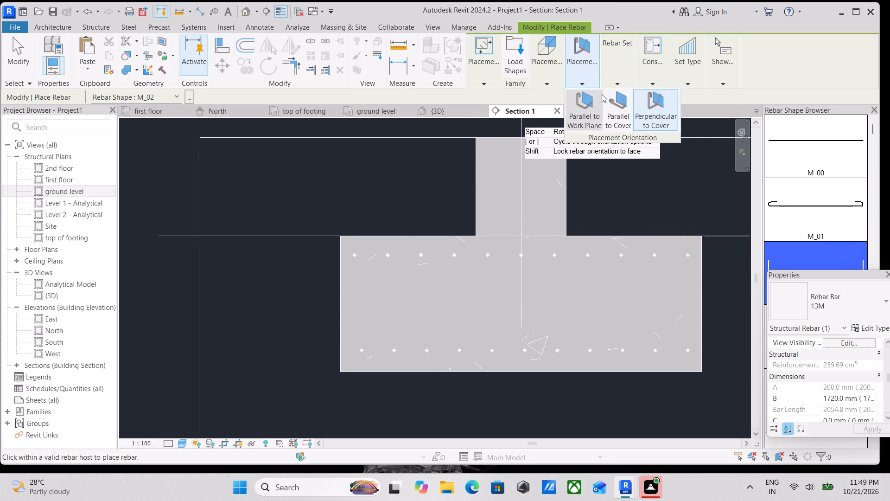
{"action": "left_click", "coordinate": [577, 115]}
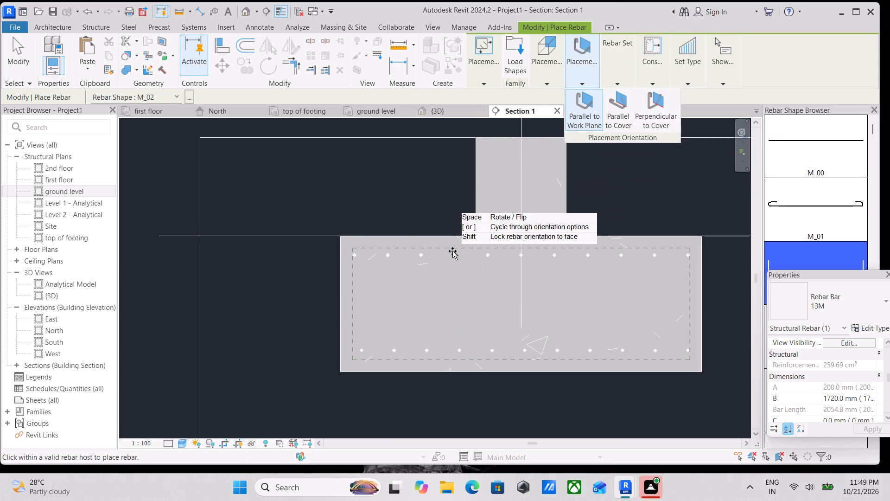
{"action": "scroll", "coordinate": [393, 321], "scroll_direction": "up", "scroll_amount": 2}
{"action": "scroll", "coordinate": [393, 321], "scroll_direction": "down", "scroll_amount": 2}
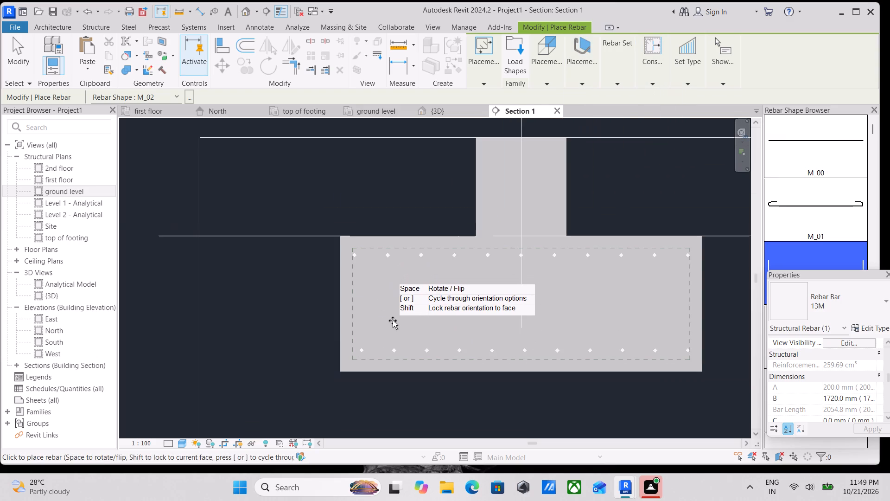
{"action": "left_click", "coordinate": [371, 335]}
{"action": "scroll", "coordinate": [392, 297], "scroll_direction": "up", "scroll_amount": 2}
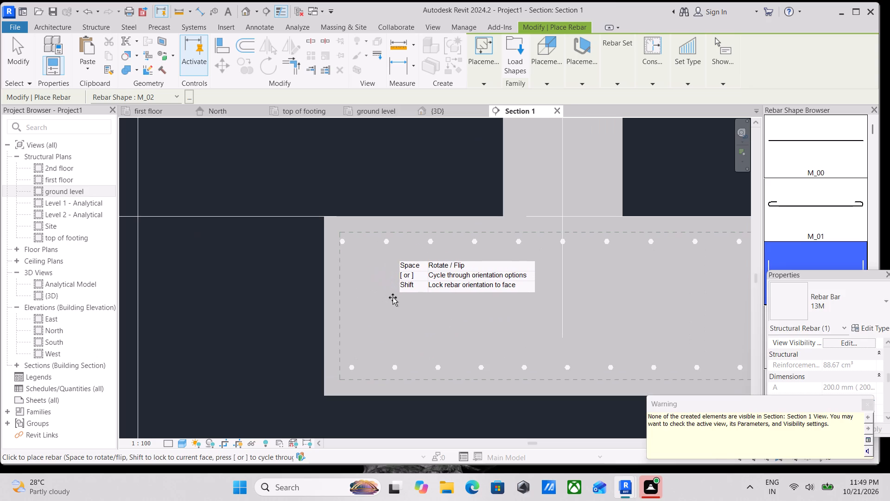
{"action": "scroll", "coordinate": [393, 298], "scroll_direction": "down", "scroll_amount": 2}
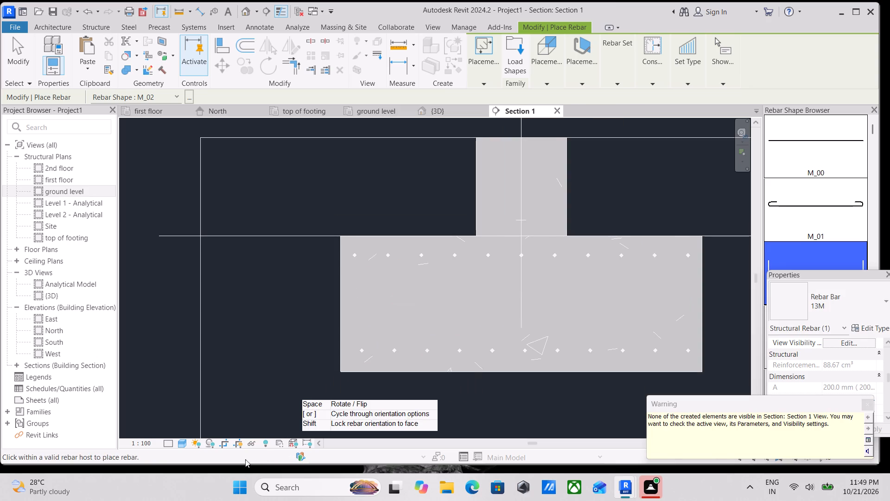
Change the visual style of Section 1 to Wireframe.
{"action": "left_click", "coordinate": [187, 443]}
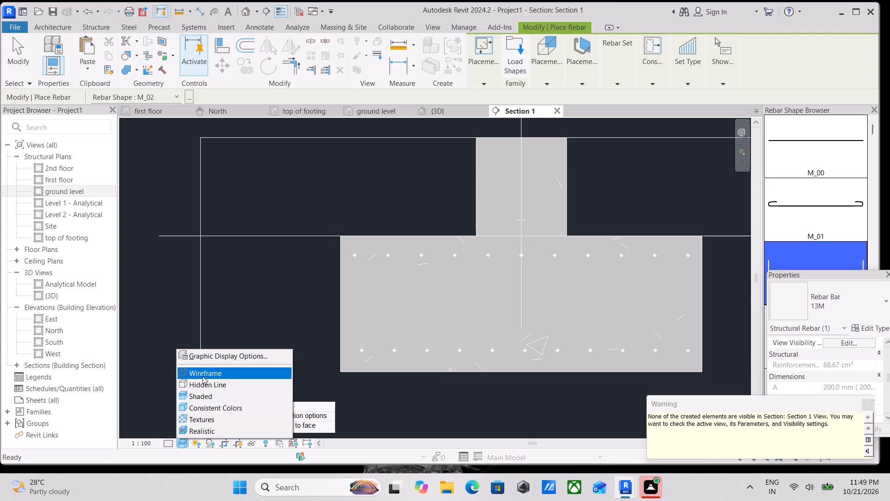
{"action": "left_click", "coordinate": [203, 375]}
{"action": "scroll", "coordinate": [388, 341], "scroll_direction": "up", "scroll_amount": 2}
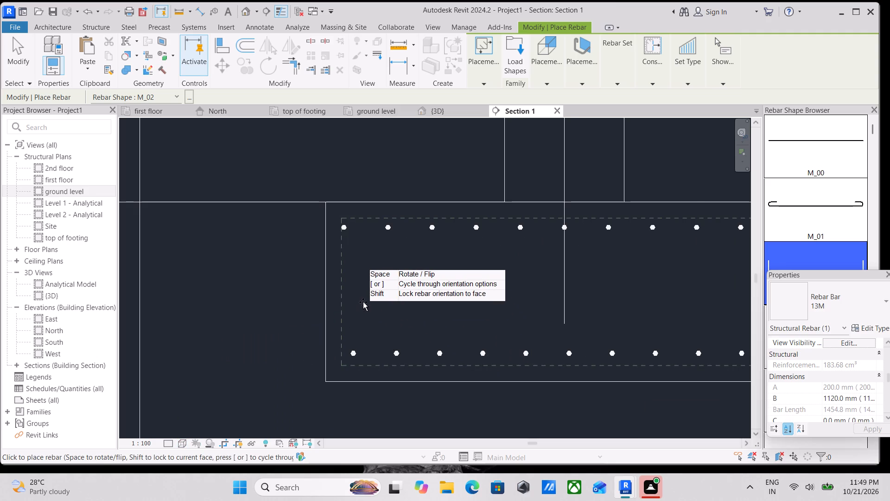
{"action": "key", "text": "Escape"}
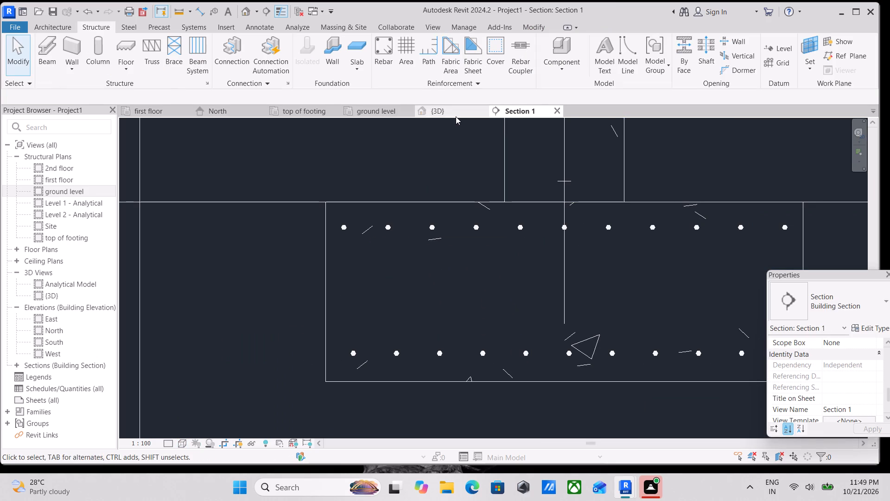
Check the footing's reinforcement in the {3D} view and in Section 1 for the bar placed parallel to the work plane.
{"action": "left_click", "coordinate": [441, 112]}
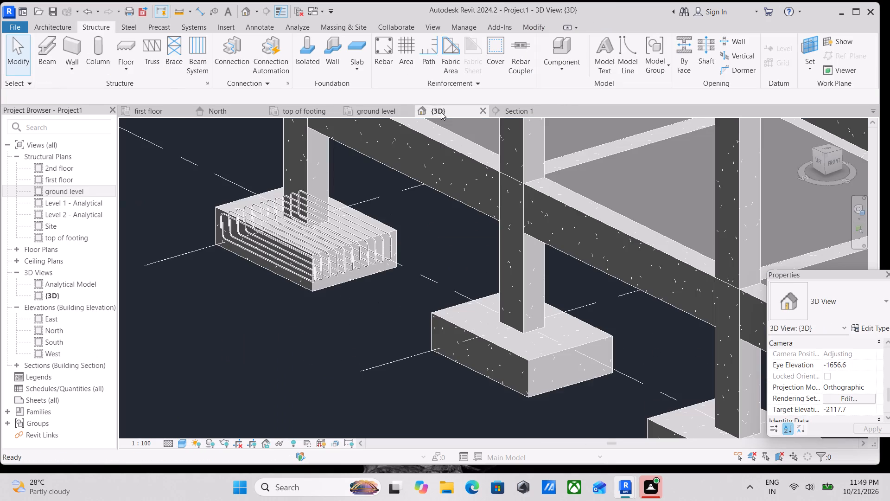
{"action": "left_click", "coordinate": [509, 108]}
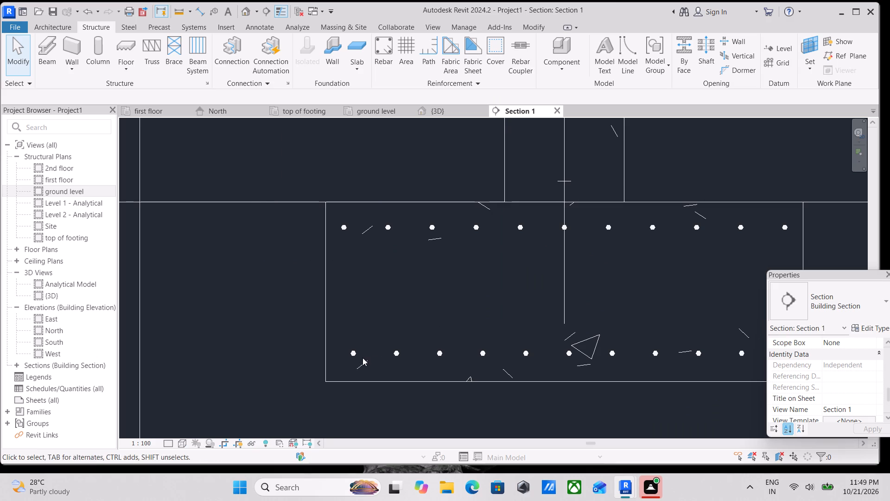
{"action": "left_click", "coordinate": [355, 348]}
{"action": "key", "text": "Escape"}
{"action": "left_click", "coordinate": [361, 312]}
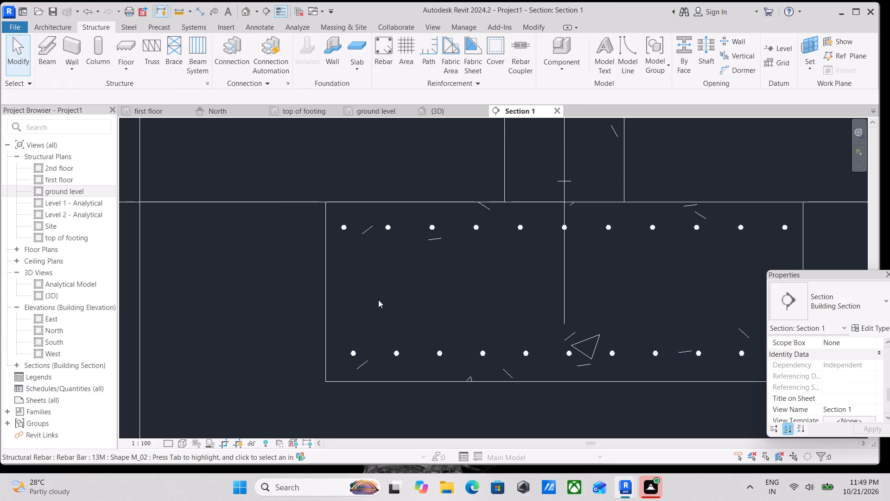
{"action": "left_click_drag", "start_coordinate": [402, 304], "coordinate": [382, 307]}
{"action": "key", "text": "Escape"}
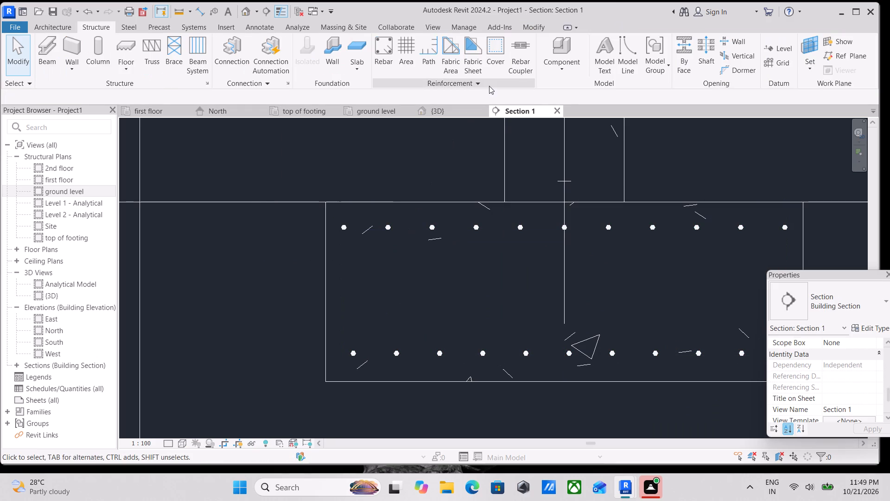
Place two M_02 rebars in the Section 1 footing on the Current Work Plane: one low opening upward, one at the top opening downward.
{"action": "left_click", "coordinate": [376, 55]}
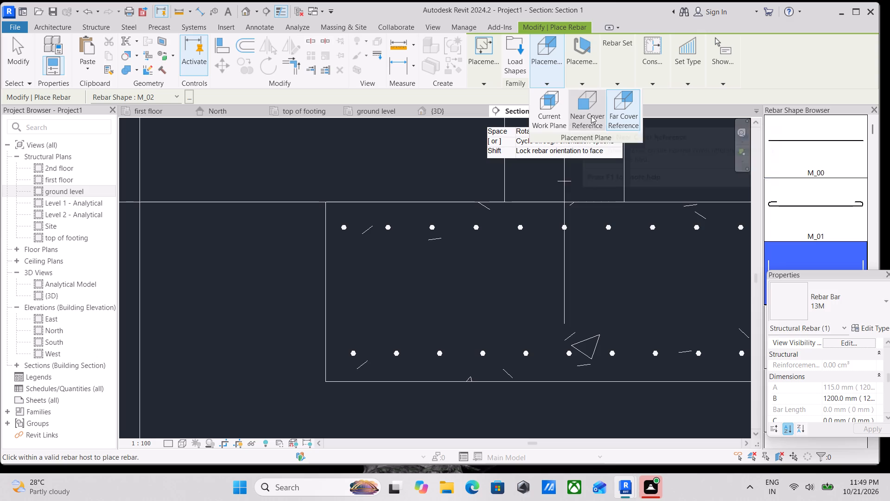
{"action": "left_click", "coordinate": [549, 115]}
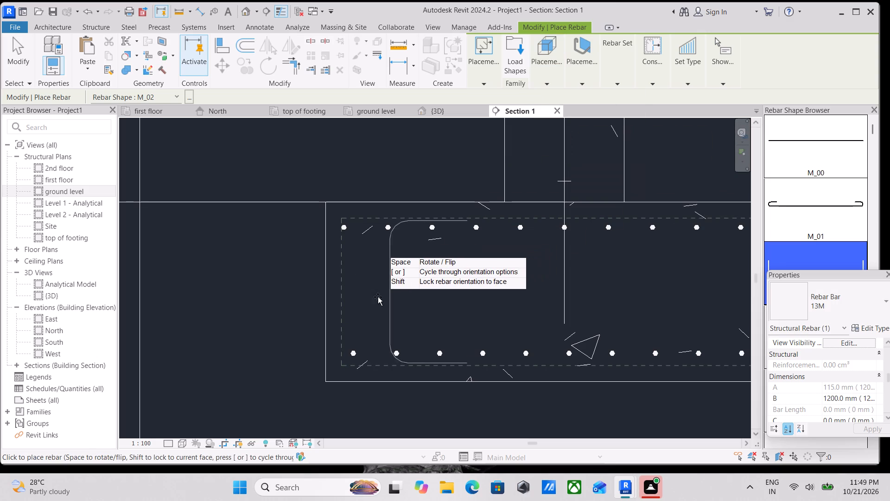
{"action": "middle_click_drag", "start_coordinate": [445, 320], "coordinate": [356, 302]}
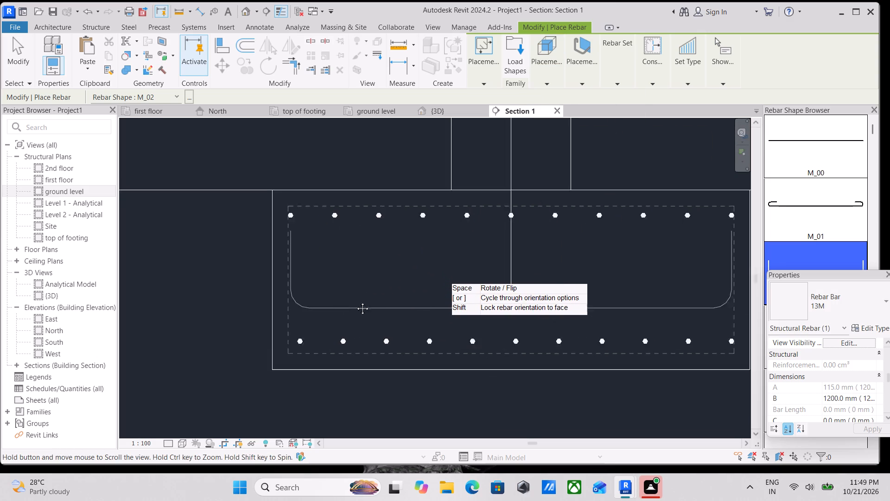
{"action": "middle_click_drag", "start_coordinate": [356, 302], "coordinate": [289, 285]}
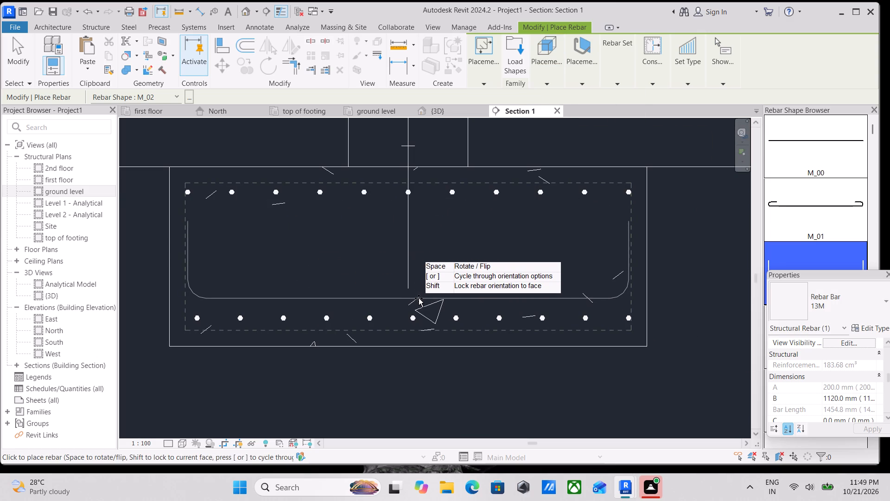
{"action": "left_click", "coordinate": [419, 298]}
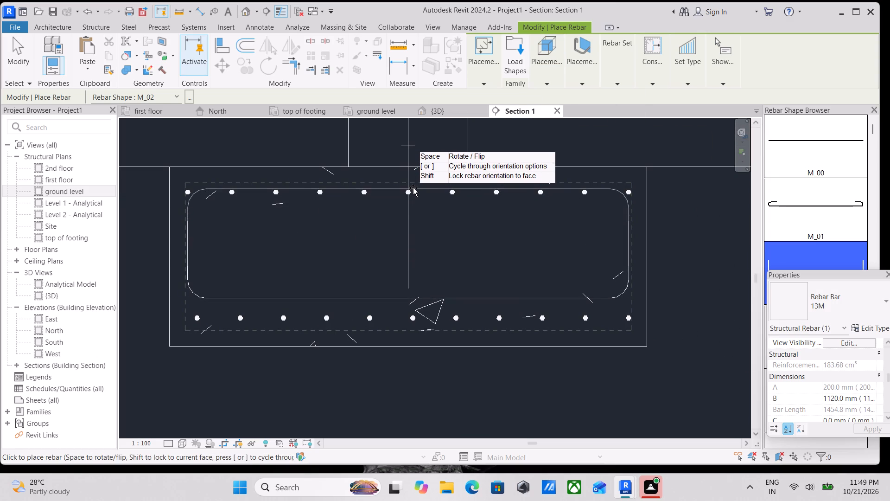
{"action": "left_click", "coordinate": [413, 188]}
{"action": "key", "text": "Escape"}
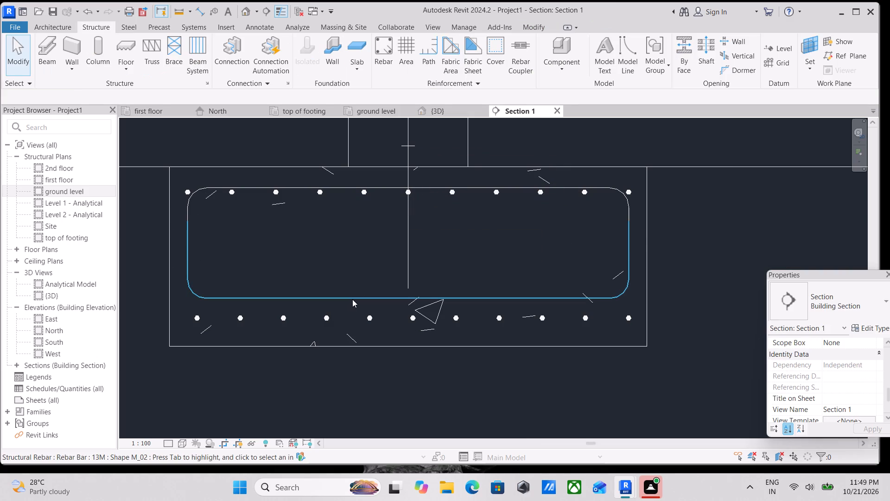
Set the lower M_02 bar to show unobscured in the {3D} view.
{"action": "left_click", "coordinate": [352, 299]}
{"action": "left_click", "coordinate": [854, 353]}
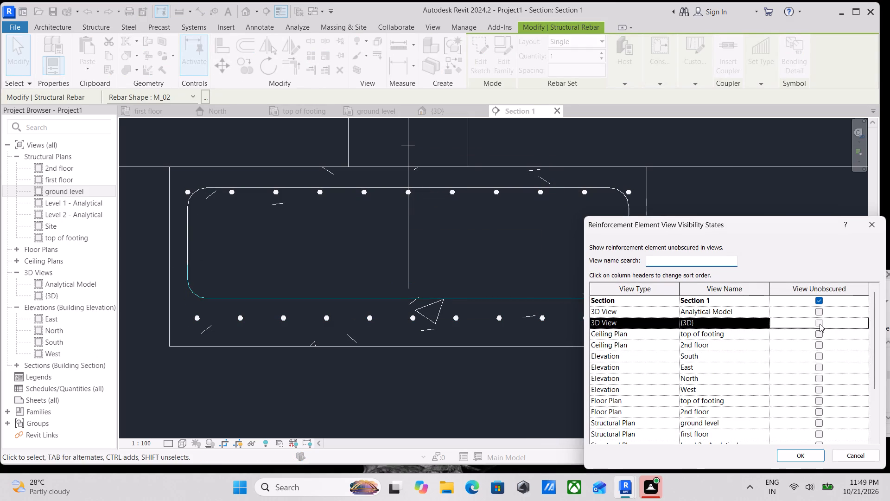
{"action": "left_click", "coordinate": [820, 324]}
{"action": "left_click", "coordinate": [791, 457]}
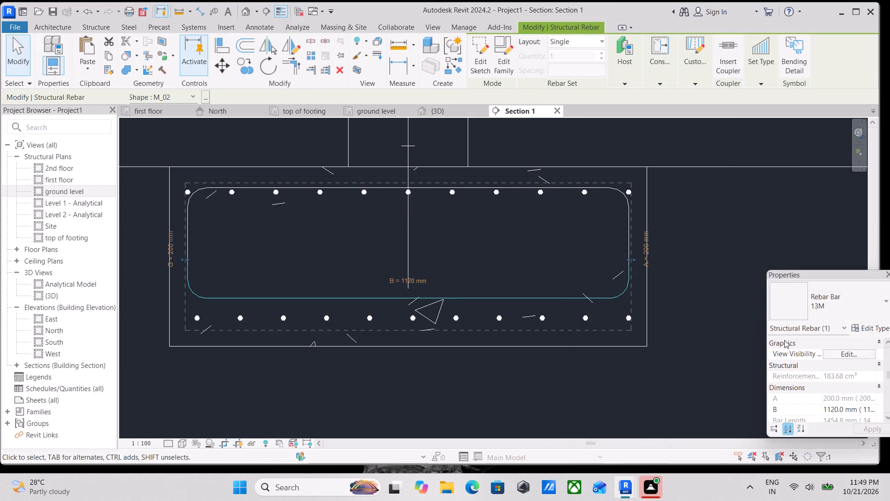
Set the lower M_02 bar's layout to Maximum Spacing with 120 mm spacing.
{"action": "left_click", "coordinate": [576, 43]}
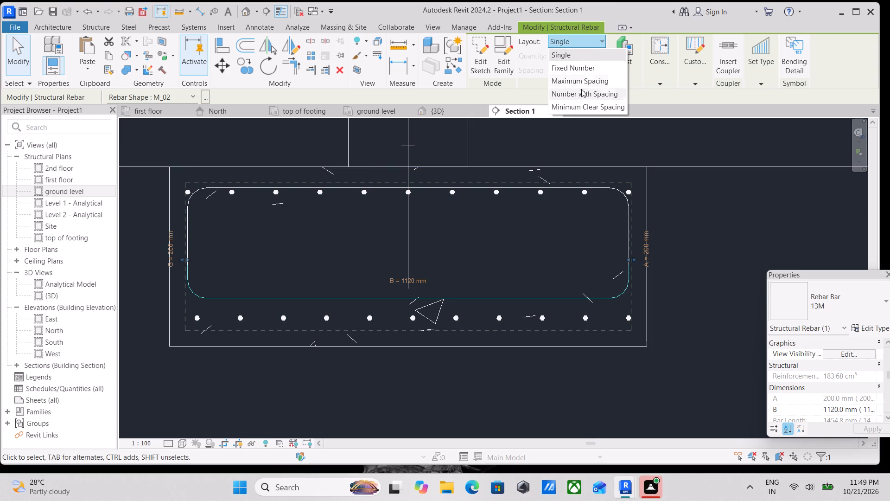
{"action": "left_click", "coordinate": [581, 84]}
{"action": "left_click_drag", "start_coordinate": [604, 73], "coordinate": [559, 77]}
{"action": "type", "text": "120MM"}
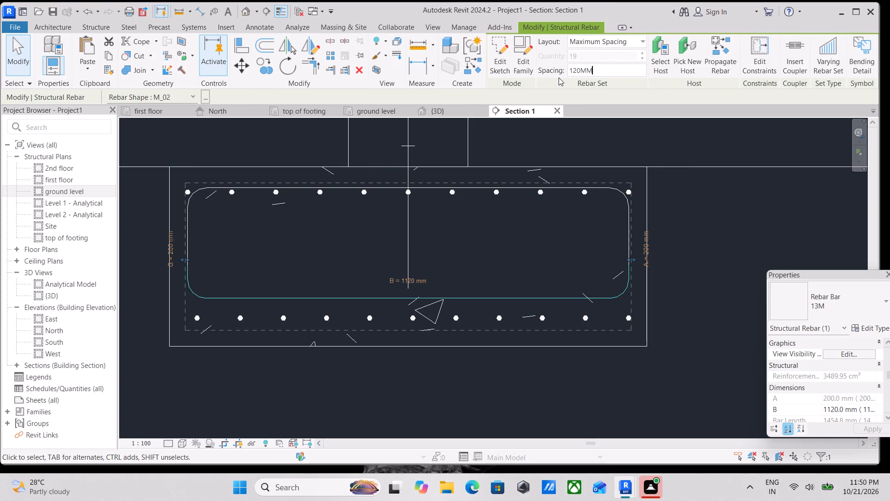
{"action": "key", "text": "Return"}
Set the upper M_02 bar's layout to Maximum Spacing with 120 mm spacing.
{"action": "scroll", "coordinate": [511, 274], "scroll_direction": "up", "scroll_amount": 1}
{"action": "middle_click_drag", "start_coordinate": [381, 223], "coordinate": [510, 244]}
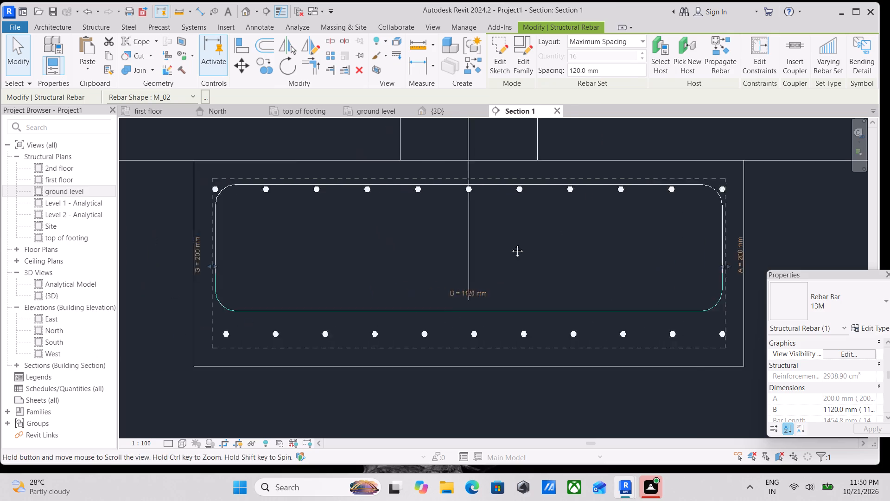
{"action": "middle_click_drag", "start_coordinate": [510, 244], "coordinate": [516, 244]}
{"action": "left_click", "coordinate": [437, 199]}
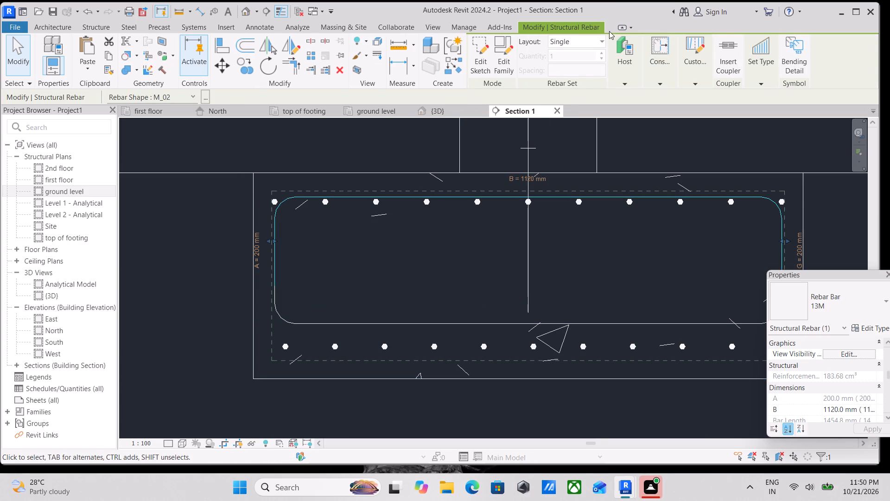
{"action": "left_click", "coordinate": [599, 39]}
{"action": "left_click", "coordinate": [591, 83]}
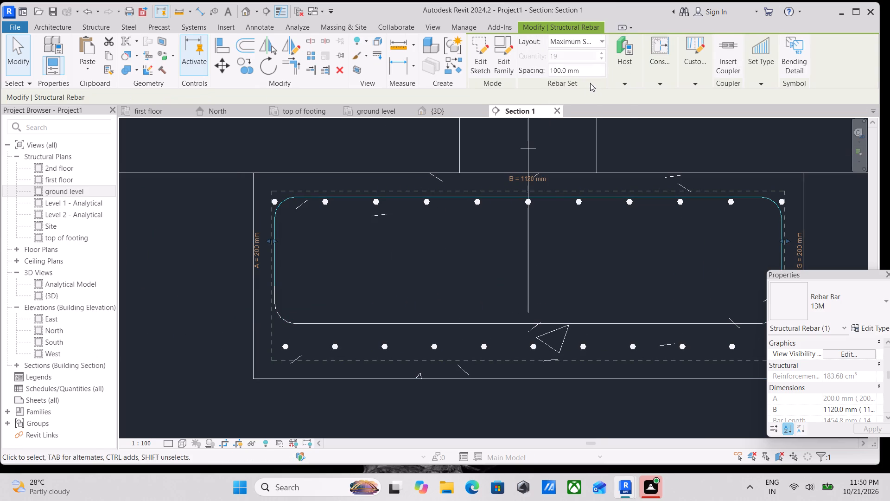
{"action": "left_click_drag", "start_coordinate": [604, 70], "coordinate": [559, 73]}
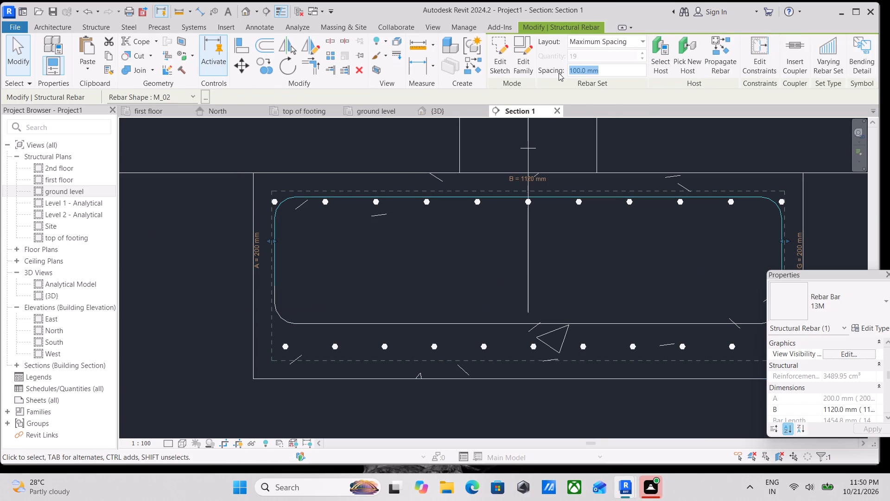
{"action": "type", "text": "120"}
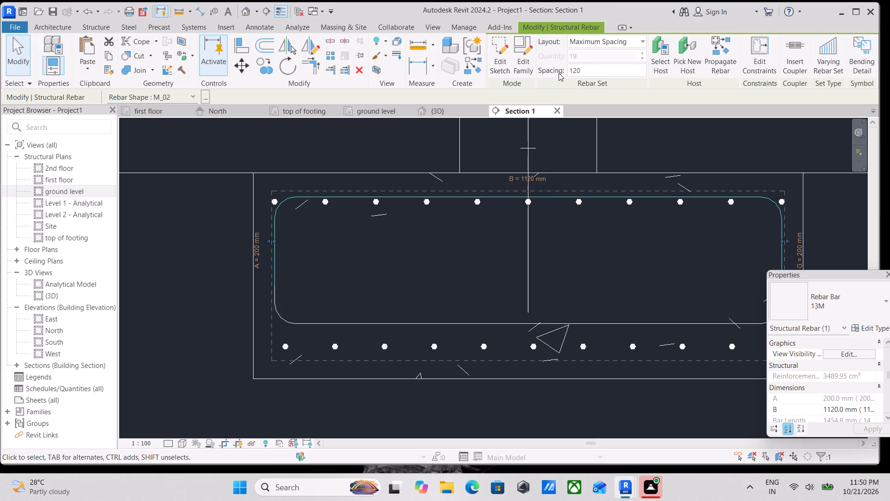
{"action": "type", "text": "MM"}
{"action": "key", "text": "Return"}
{"action": "scroll", "coordinate": [494, 231], "scroll_direction": "down", "scroll_amount": 1}
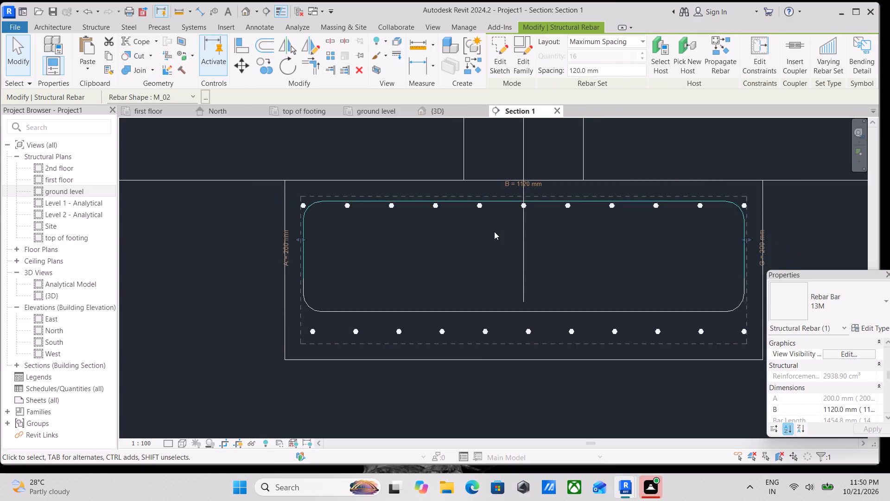
{"action": "scroll", "coordinate": [494, 231], "scroll_direction": "down", "scroll_amount": 1}
{"action": "key", "text": "Escape"}
Set the upper M_02 bar set to show unobscured in the {3D} view.
{"action": "left_click", "coordinate": [465, 301]}
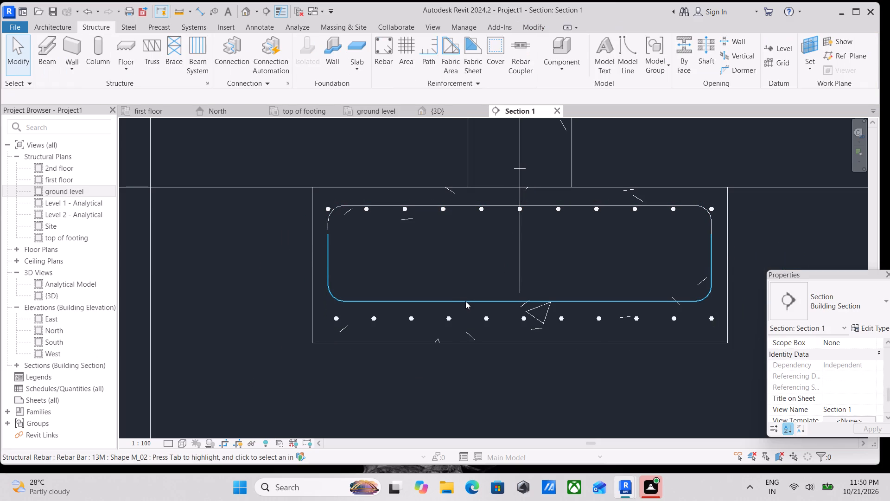
{"action": "key", "text": "Escape"}
{"action": "left_click", "coordinate": [458, 205]}
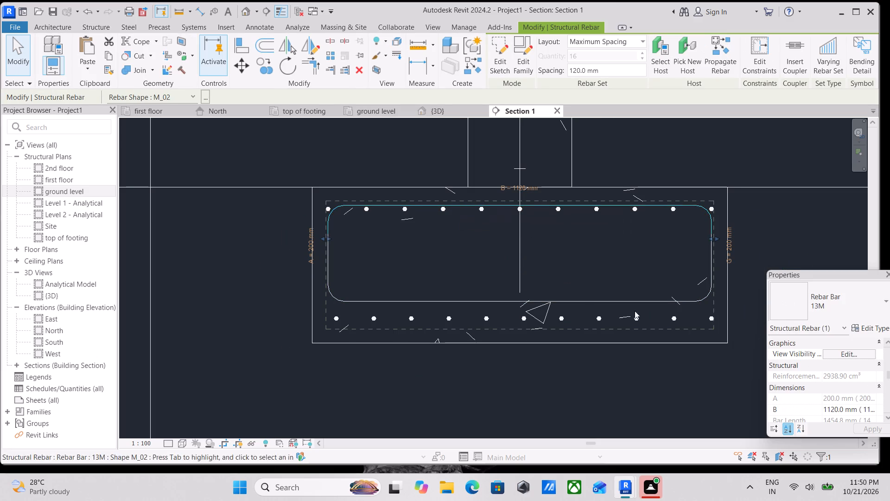
{"action": "scroll", "coordinate": [763, 333], "scroll_direction": "down", "scroll_amount": 1}
{"action": "left_click", "coordinate": [849, 353]}
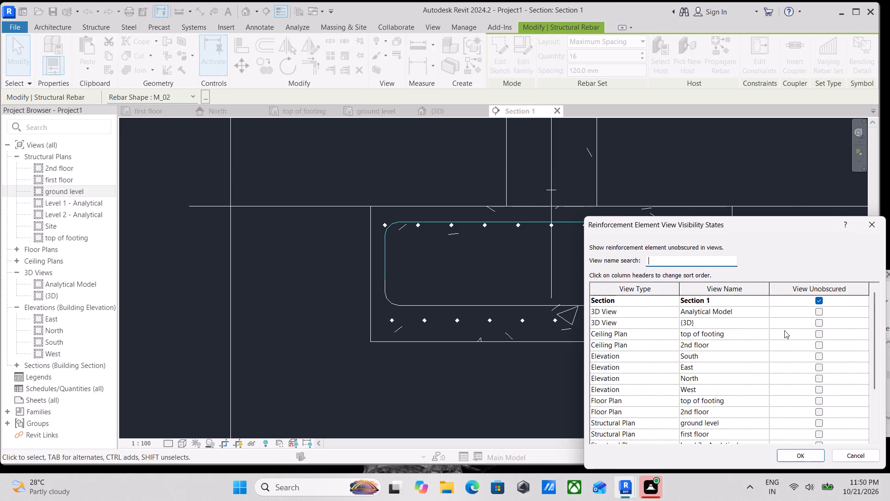
{"action": "left_click", "coordinate": [822, 322]}
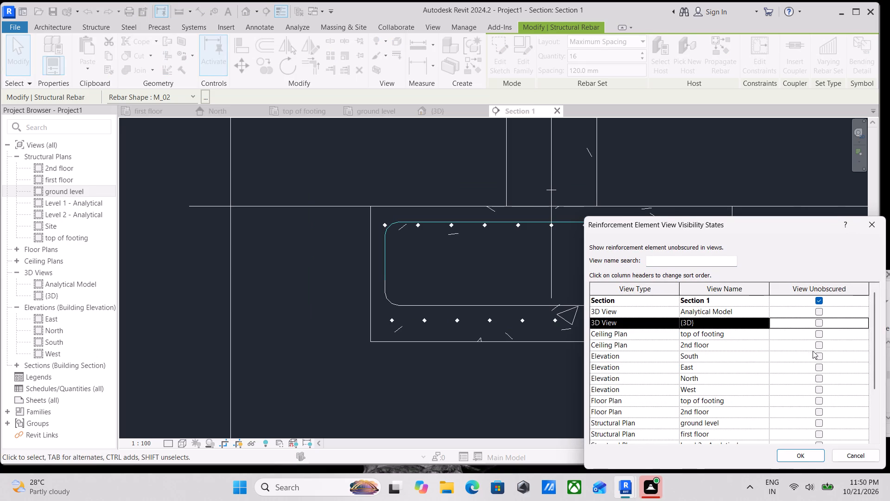
{"action": "left_click", "coordinate": [821, 322]}
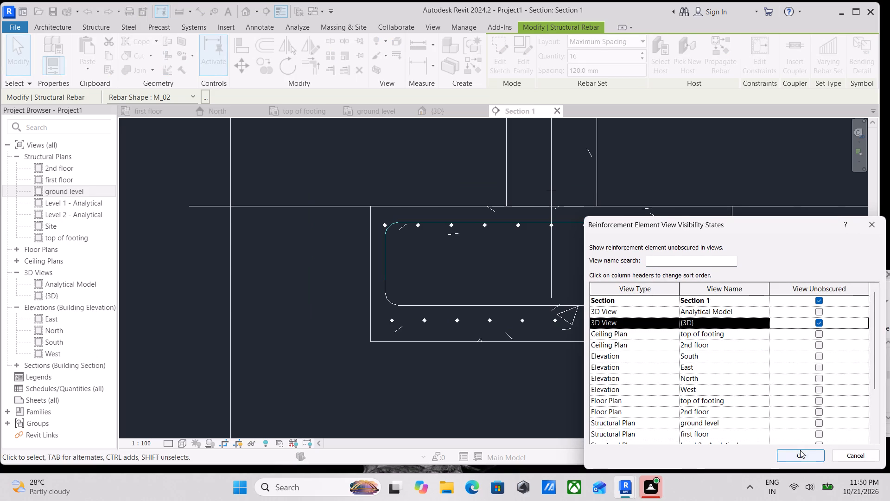
{"action": "left_click", "coordinate": [800, 450]}
{"action": "scroll", "coordinate": [555, 207], "scroll_direction": "down", "scroll_amount": 1}
{"action": "key", "text": "Escape"}
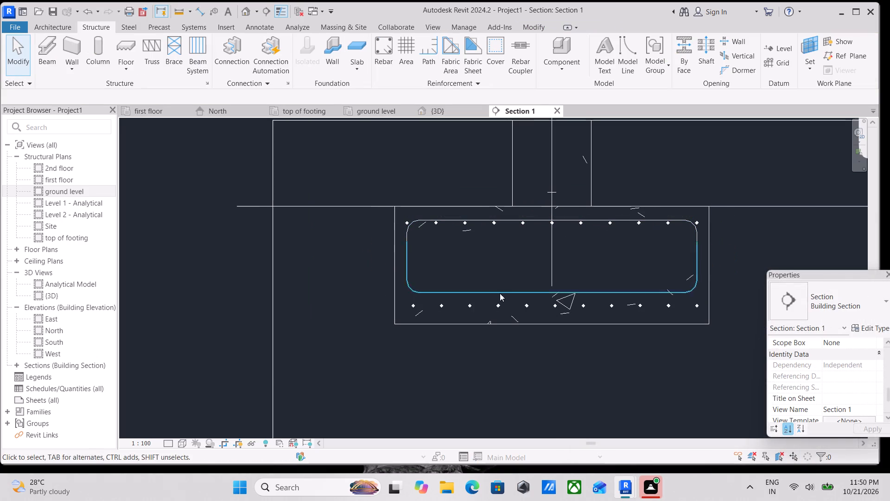
Nudge the lower M_02 bar set down to just below the row of bottom bars in the footing.
{"action": "left_click", "coordinate": [501, 291]}
{"action": "key", "text": "Down"}
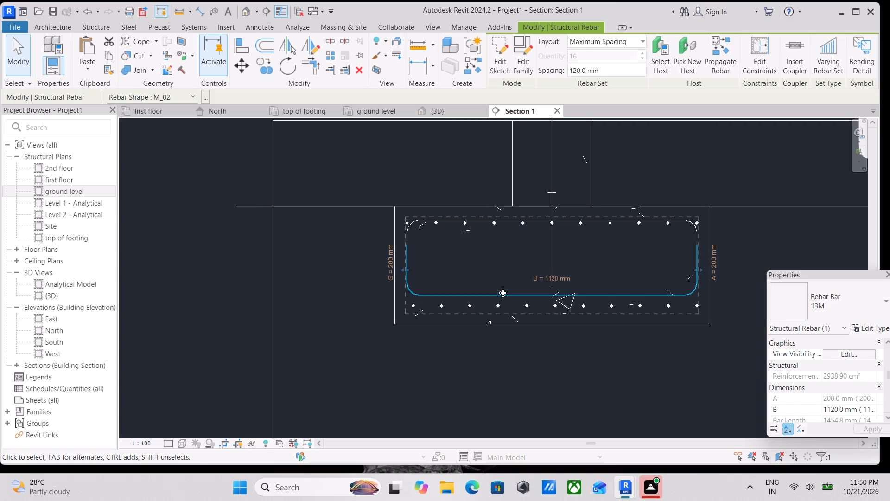
{"action": "key", "text": "Down"}
{"action": "key", "text": "Down"}
{"action": "key", "text": "Down"}
{"action": "key", "text": "Down"}
{"action": "key", "text": "Down"}
{"action": "key", "text": "Down"}
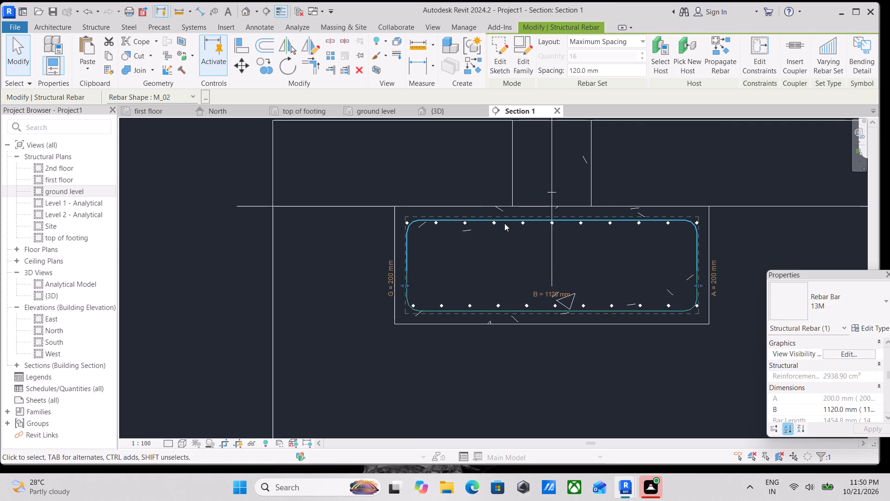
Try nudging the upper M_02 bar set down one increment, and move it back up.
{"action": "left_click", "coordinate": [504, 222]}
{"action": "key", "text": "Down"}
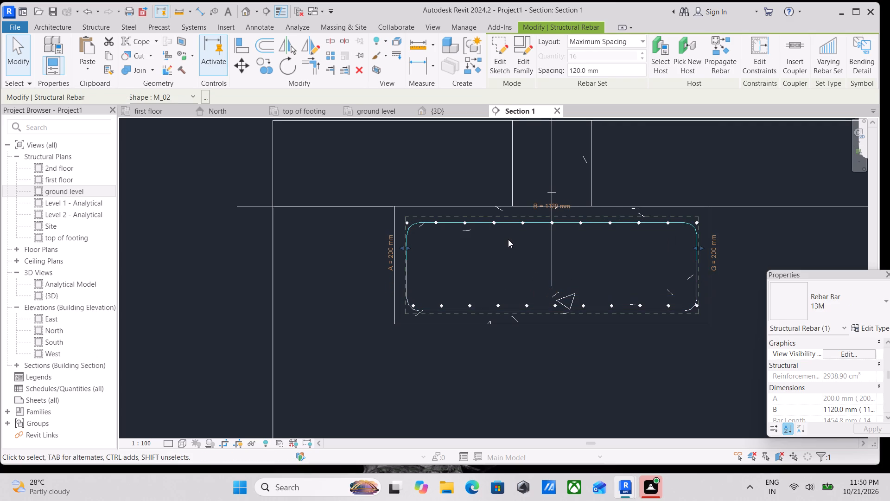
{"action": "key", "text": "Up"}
Nudge the lower M_02 bar set one more increment down toward the footing's bottom cover line.
{"action": "left_click", "coordinate": [521, 310]}
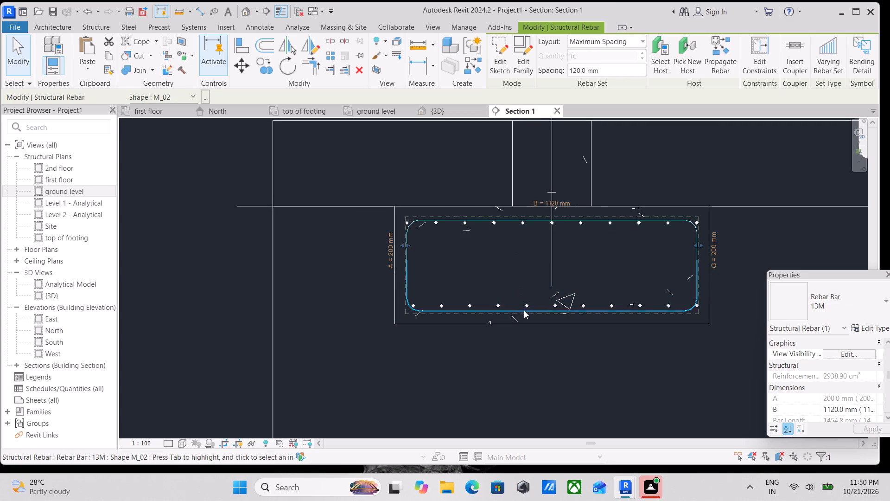
{"action": "key", "text": "Down"}
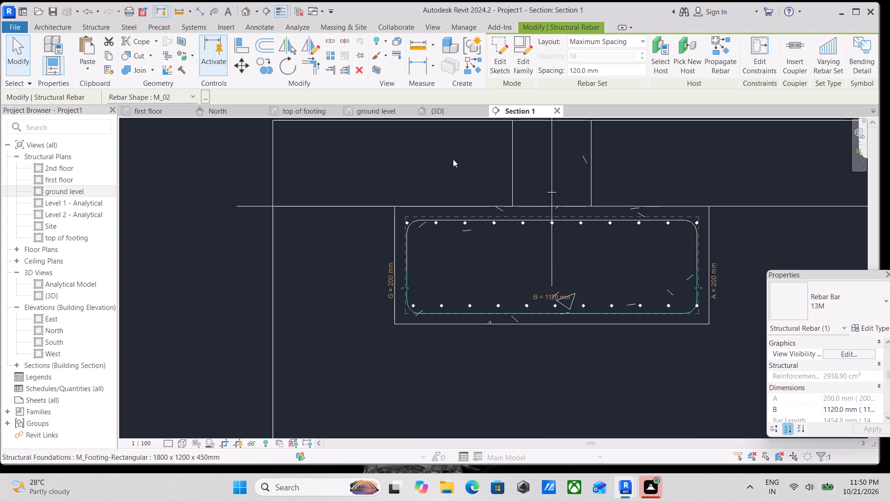
Examine the footing's rebar cage in the {3D} view.
{"action": "left_click", "coordinate": [442, 116]}
{"action": "key", "text": "Escape"}
{"action": "scroll", "coordinate": [417, 215], "scroll_direction": "down", "scroll_amount": 1}
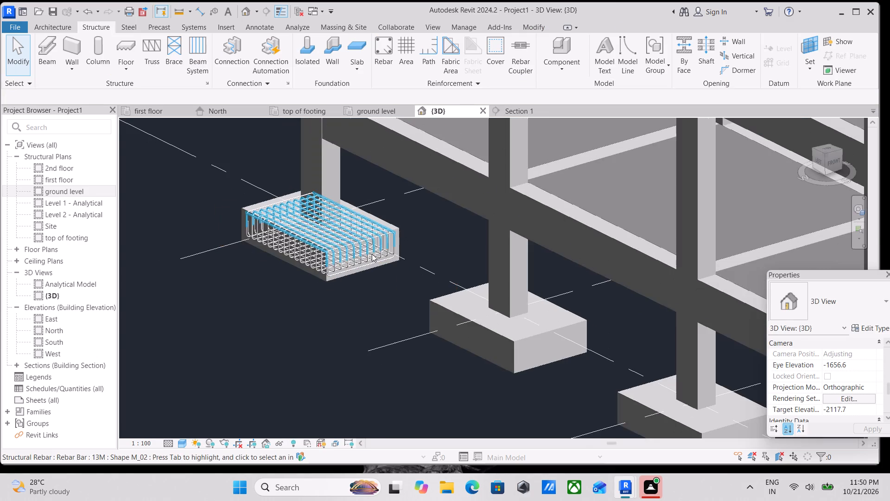
{"action": "scroll", "coordinate": [372, 254], "scroll_direction": "up", "scroll_amount": 2}
{"action": "scroll", "coordinate": [372, 254], "scroll_direction": "down", "scroll_amount": 3}
{"action": "middle_click_drag", "start_coordinate": [372, 254], "coordinate": [324, 276]}
{"action": "scroll", "coordinate": [349, 275], "scroll_direction": "up", "scroll_amount": 6}
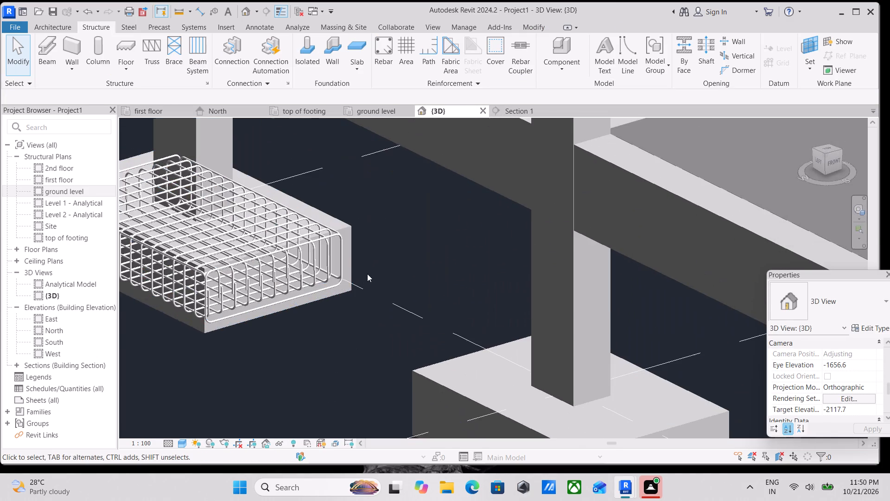
Start propagating the reinforced corner footing's rebar aligned by host, picking the other three footings along grid 1 as destinations.
{"action": "left_click", "coordinate": [354, 225]}
{"action": "middle_click_drag", "start_coordinate": [354, 225], "coordinate": [456, 242]}
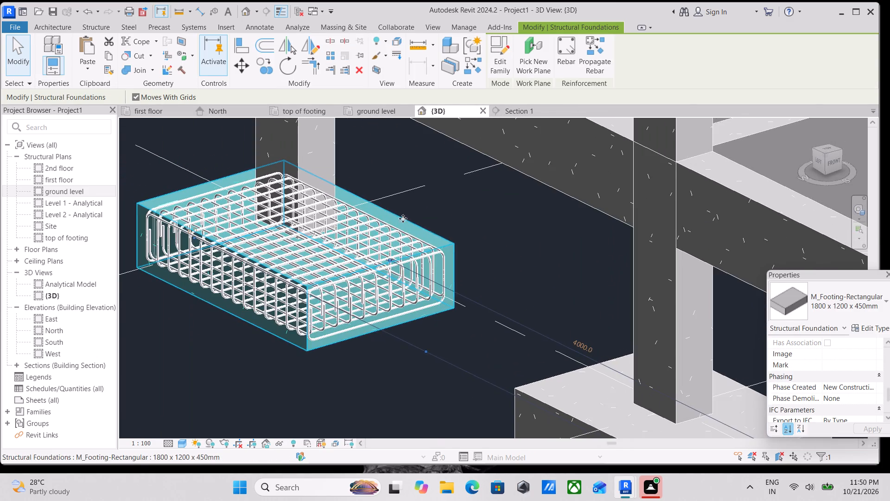
{"action": "scroll", "coordinate": [358, 201], "scroll_direction": "down", "scroll_amount": 5}
{"action": "left_click", "coordinate": [590, 51]}
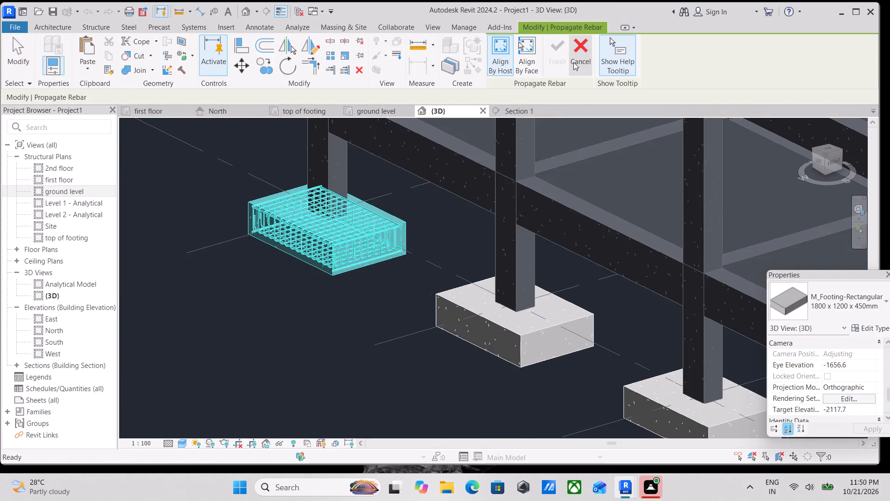
{"action": "scroll", "coordinate": [432, 168], "scroll_direction": "down", "scroll_amount": 3}
{"action": "left_click", "coordinate": [497, 278]}
{"action": "scroll", "coordinate": [495, 273], "scroll_direction": "down", "scroll_amount": 1}
{"action": "middle_click_drag", "start_coordinate": [491, 272], "coordinate": [467, 265]}
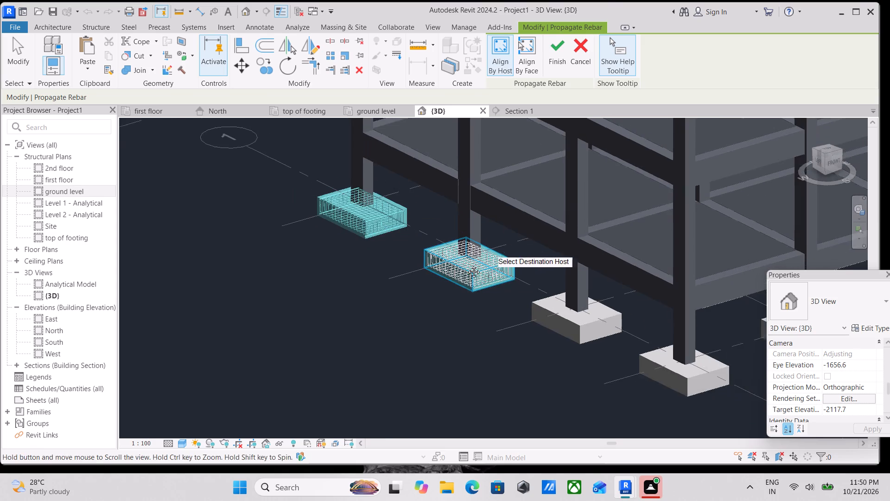
{"action": "middle_click_drag", "start_coordinate": [467, 265], "coordinate": [427, 257]}
{"action": "left_click", "coordinate": [543, 316]}
{"action": "scroll", "coordinate": [543, 316], "scroll_direction": "down", "scroll_amount": 1}
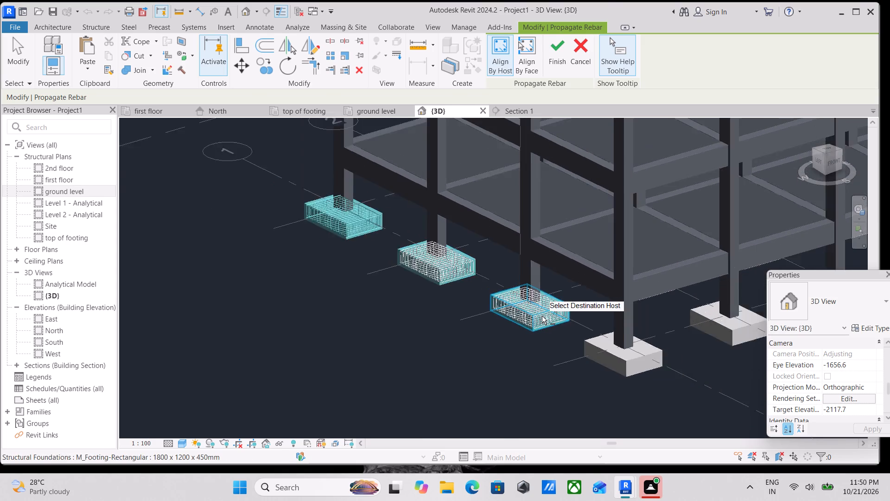
{"action": "scroll", "coordinate": [542, 316], "scroll_direction": "down", "scroll_amount": 1}
{"action": "middle_click_drag", "start_coordinate": [532, 314], "coordinate": [371, 285]}
{"action": "scroll", "coordinate": [371, 285], "scroll_direction": "up", "scroll_amount": 1}
{"action": "left_click", "coordinate": [485, 330]}
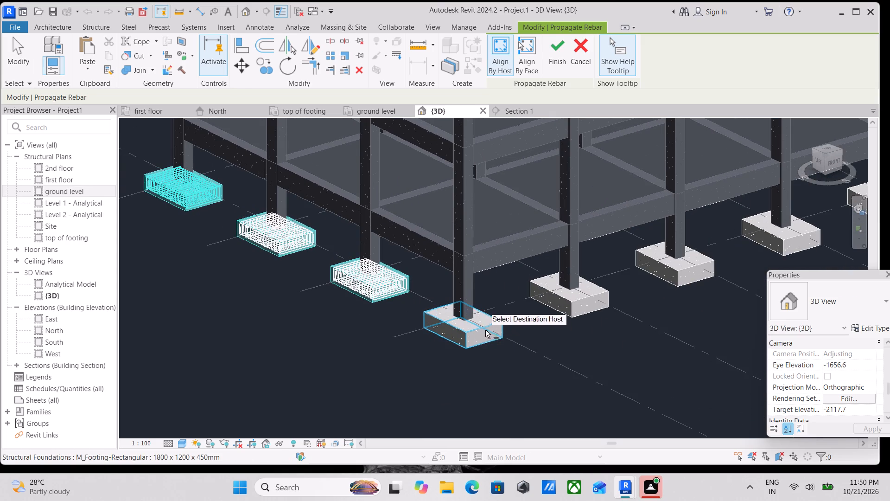
Add the four footings along grid D at grids 2 to 5 as rebar propagation destinations.
{"action": "middle_click_drag", "start_coordinate": [473, 331], "coordinate": [320, 373]}
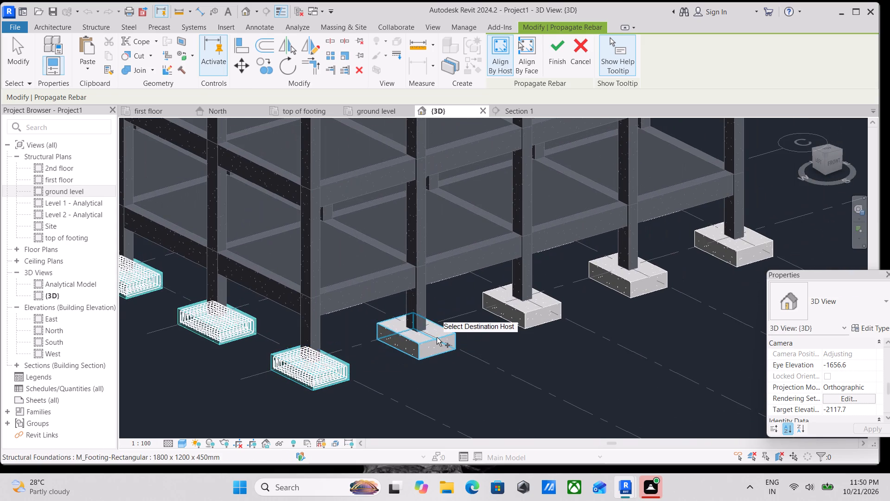
{"action": "left_click", "coordinate": [437, 337]}
{"action": "middle_click_drag", "start_coordinate": [437, 337], "coordinate": [387, 358]}
{"action": "left_click", "coordinate": [491, 328]}
{"action": "scroll", "coordinate": [491, 328], "scroll_direction": "down", "scroll_amount": 1}
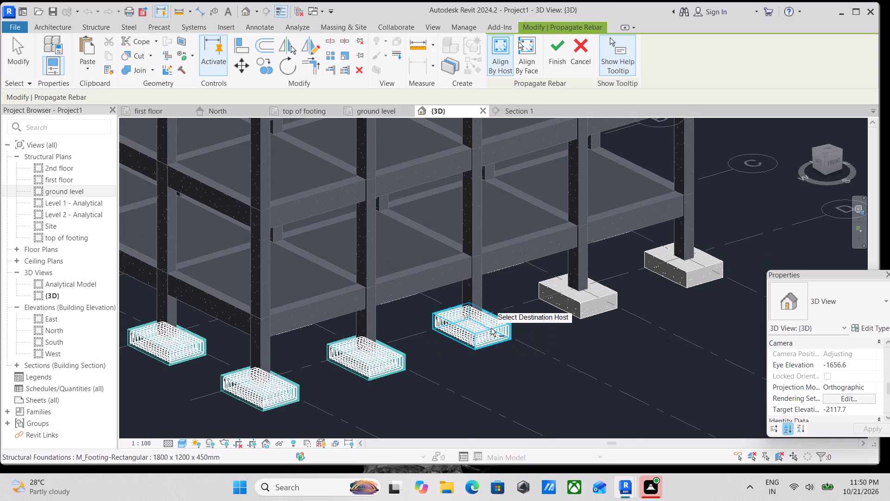
{"action": "middle_click_drag", "start_coordinate": [491, 328], "coordinate": [422, 346]}
{"action": "left_click", "coordinate": [526, 321]}
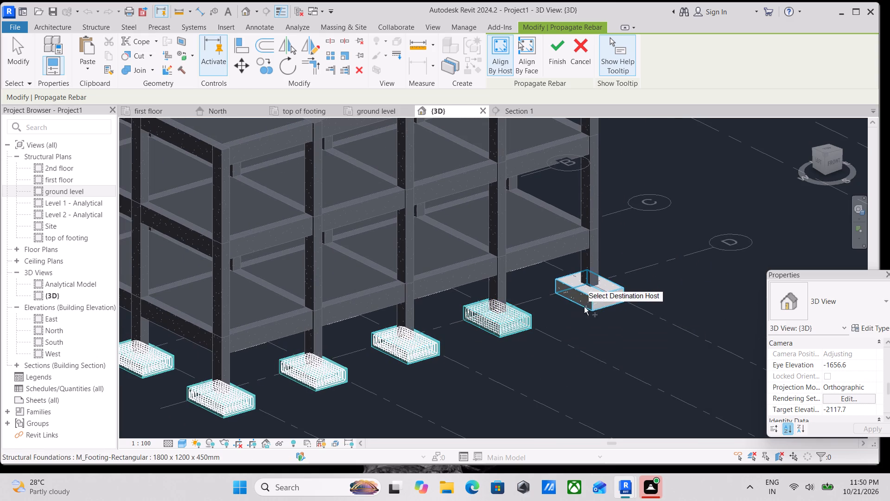
{"action": "left_click", "coordinate": [595, 303]}
Add the footings of rows A and B at grids 2 to 5 as rebar propagation destinations.
{"action": "scroll", "coordinate": [477, 308], "scroll_direction": "down", "scroll_amount": 7}
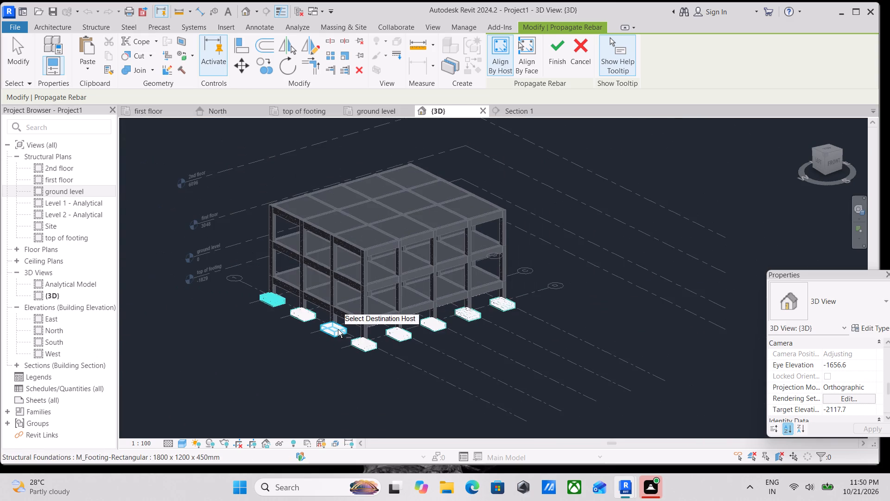
{"action": "middle_click_drag", "start_coordinate": [338, 329], "coordinate": [577, 295], "text": "shift"}
{"action": "scroll", "coordinate": [247, 312], "scroll_direction": "up", "scroll_amount": 6}
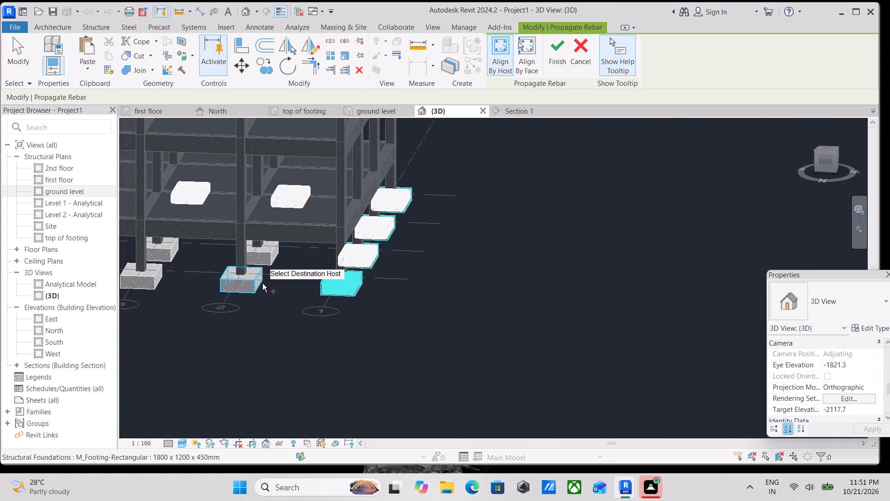
{"action": "left_click", "coordinate": [260, 281]}
{"action": "left_click", "coordinate": [267, 257]}
{"action": "middle_click_drag", "start_coordinate": [196, 273], "coordinate": [322, 280]}
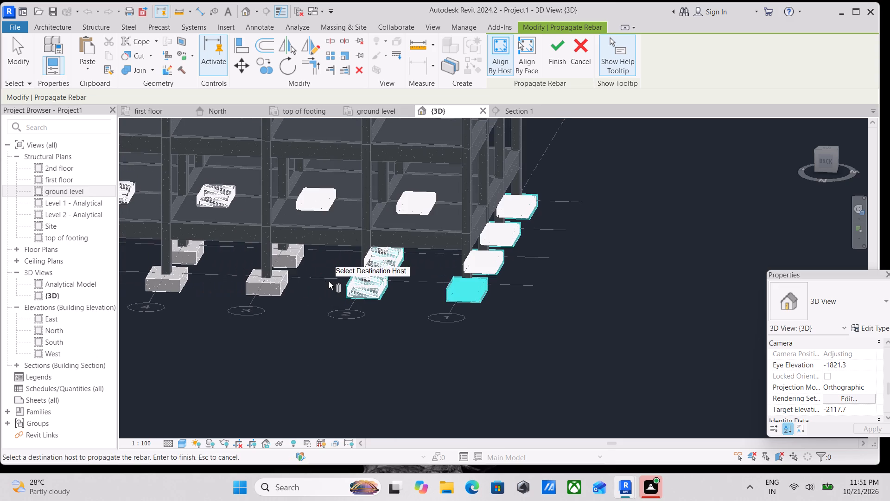
{"action": "left_click", "coordinate": [267, 280]}
{"action": "left_click", "coordinate": [292, 251]}
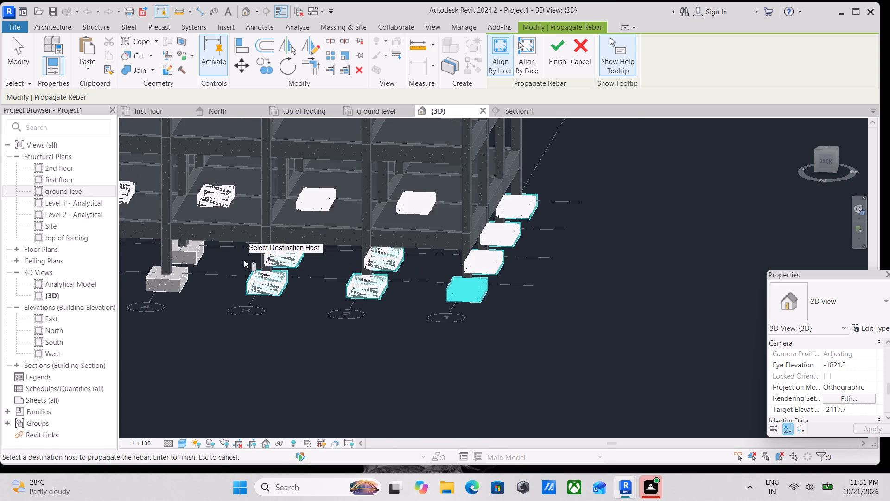
{"action": "middle_click_drag", "start_coordinate": [245, 260], "coordinate": [378, 271]}
{"action": "left_click", "coordinate": [304, 293]}
{"action": "left_click", "coordinate": [319, 264]}
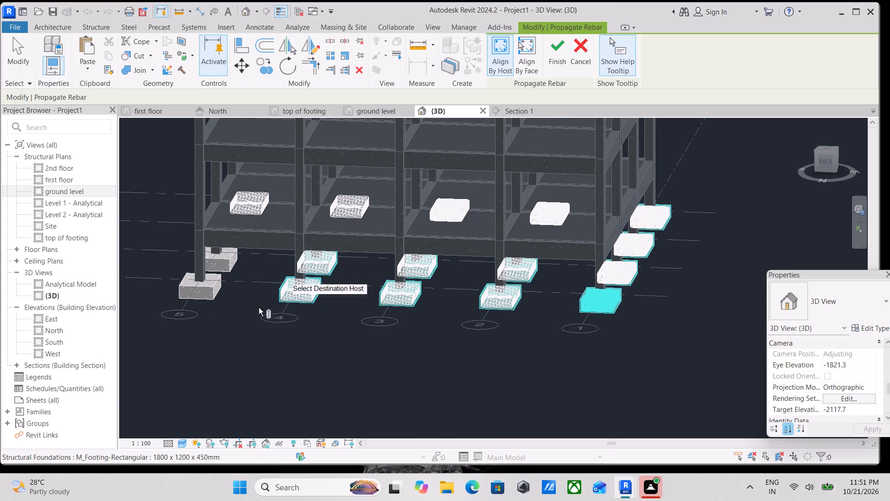
{"action": "left_click", "coordinate": [216, 293]}
{"action": "left_click", "coordinate": [225, 261]}
Add the four remaining row C footings at grids 2 to 5 as destinations and finish the rebar propagation.
{"action": "scroll", "coordinate": [248, 279], "scroll_direction": "down", "scroll_amount": 2}
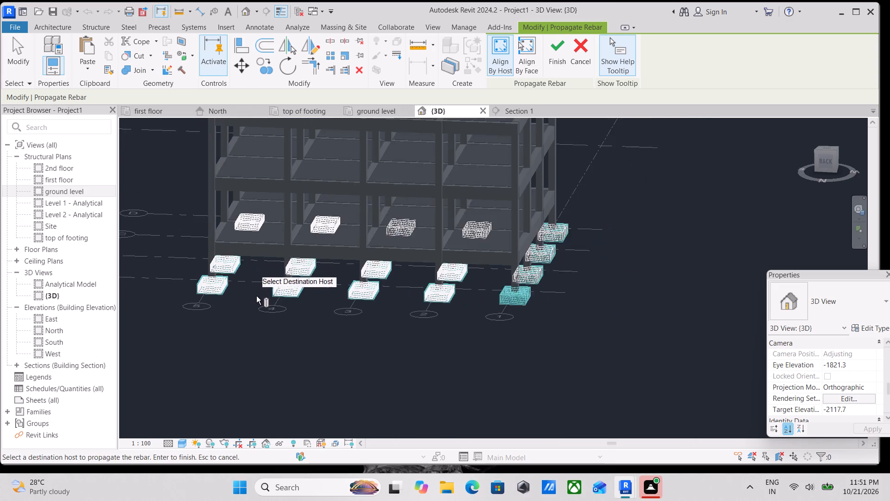
{"action": "scroll", "coordinate": [258, 300], "scroll_direction": "down", "scroll_amount": 2}
{"action": "middle_click_drag", "start_coordinate": [258, 300], "coordinate": [409, 257], "text": "shift"}
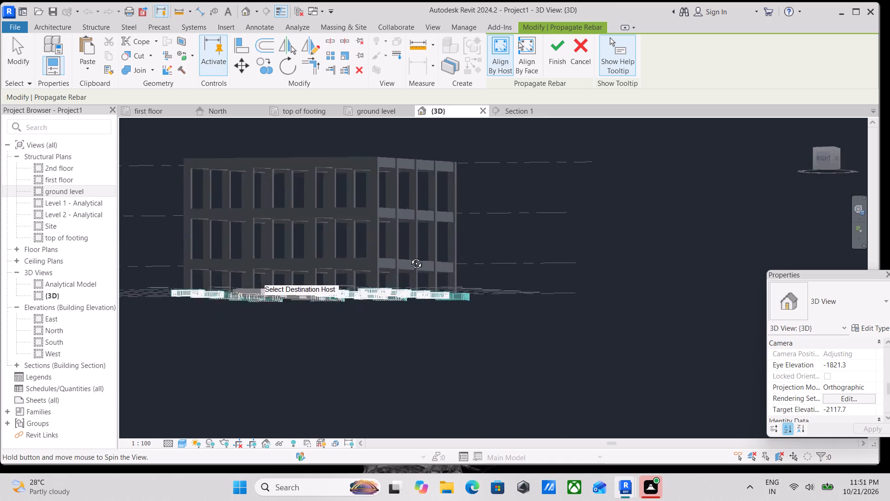
{"action": "middle_click_drag", "start_coordinate": [409, 257], "coordinate": [440, 322], "text": "shift"}
{"action": "scroll", "coordinate": [355, 404], "scroll_direction": "up", "scroll_amount": 2}
{"action": "left_click", "coordinate": [344, 376]}
{"action": "scroll", "coordinate": [344, 375], "scroll_direction": "up", "scroll_amount": 2}
{"action": "left_click", "coordinate": [347, 337]}
{"action": "scroll", "coordinate": [347, 338], "scroll_direction": "down", "scroll_amount": 3}
{"action": "middle_click_drag", "start_coordinate": [347, 339], "coordinate": [346, 334], "text": "shift"}
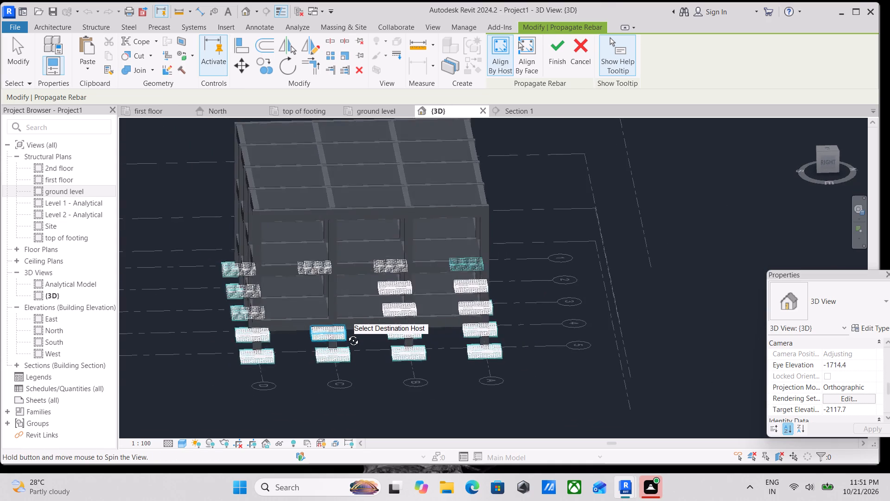
{"action": "middle_click_drag", "start_coordinate": [346, 334], "coordinate": [351, 173], "text": "shift"}
{"action": "scroll", "coordinate": [357, 209], "scroll_direction": "up", "scroll_amount": 2}
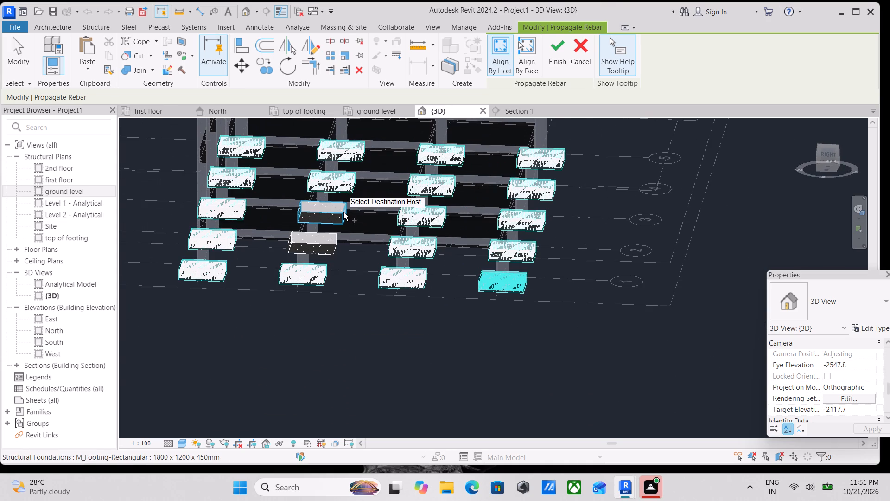
{"action": "left_click", "coordinate": [343, 212]}
{"action": "left_click", "coordinate": [325, 240]}
{"action": "scroll", "coordinate": [326, 240], "scroll_direction": "up", "scroll_amount": 3}
{"action": "scroll", "coordinate": [327, 249], "scroll_direction": "down", "scroll_amount": 7}
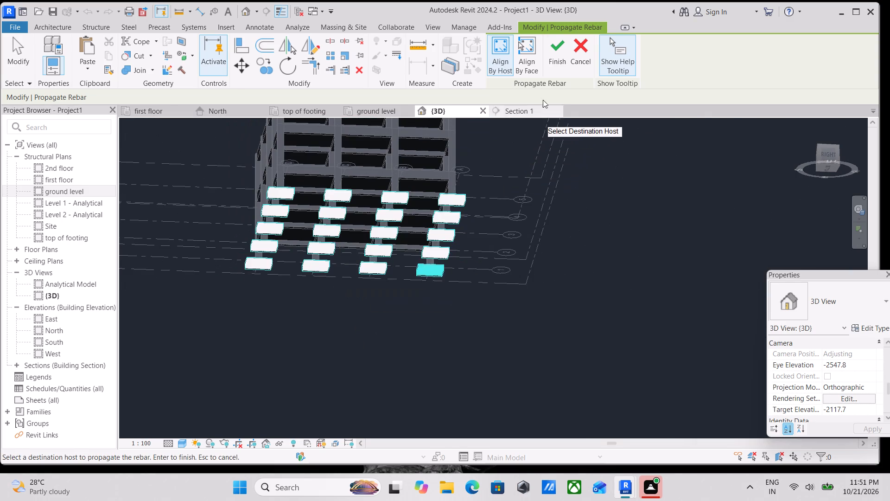
{"action": "left_click", "coordinate": [550, 52]}
Examine the propagated rebar cages in the footings across the whole building in the {3D} view.
{"action": "scroll", "coordinate": [461, 225], "scroll_direction": "down", "scroll_amount": 4}
{"action": "middle_click_drag", "start_coordinate": [429, 227], "coordinate": [432, 243], "text": "shift"}
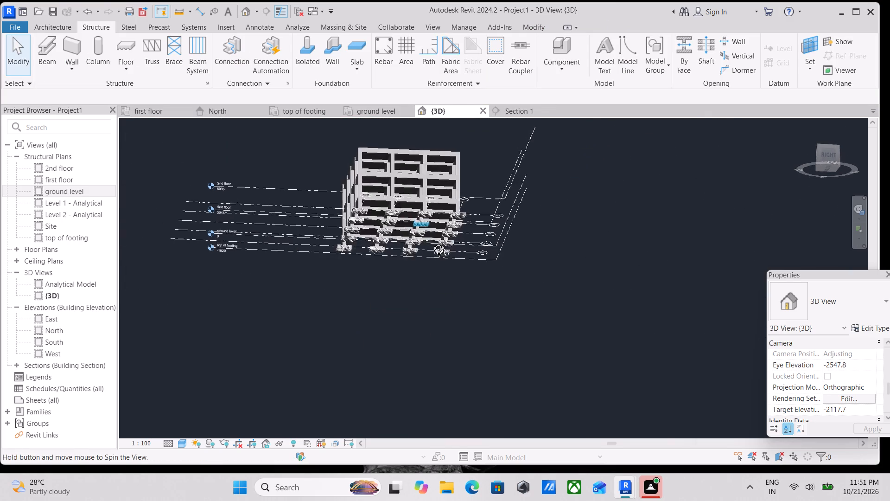
{"action": "middle_click_drag", "start_coordinate": [432, 243], "coordinate": [363, 382], "text": "shift"}
{"action": "scroll", "coordinate": [328, 226], "scroll_direction": "up", "scroll_amount": 6}
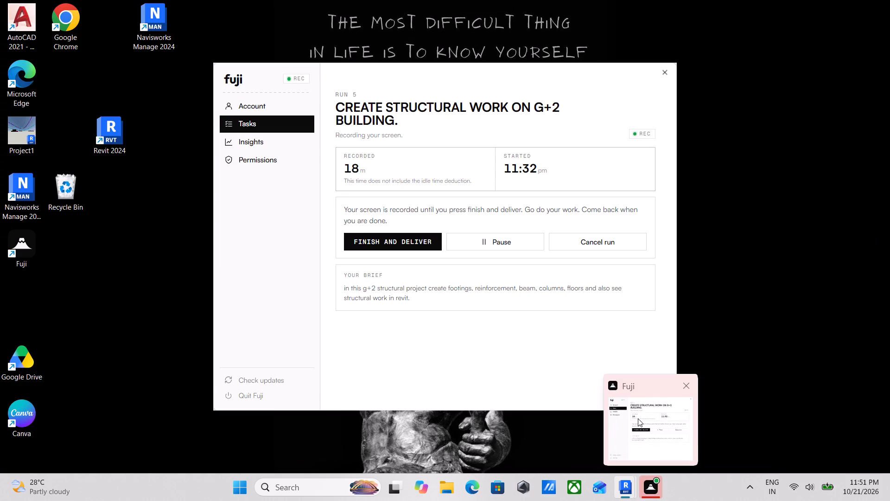
{"action": "scroll", "coordinate": [502, 290], "scroll_direction": "up", "scroll_amount": 3}
{"action": "scroll", "coordinate": [420, 314], "scroll_direction": "up", "scroll_amount": 2}
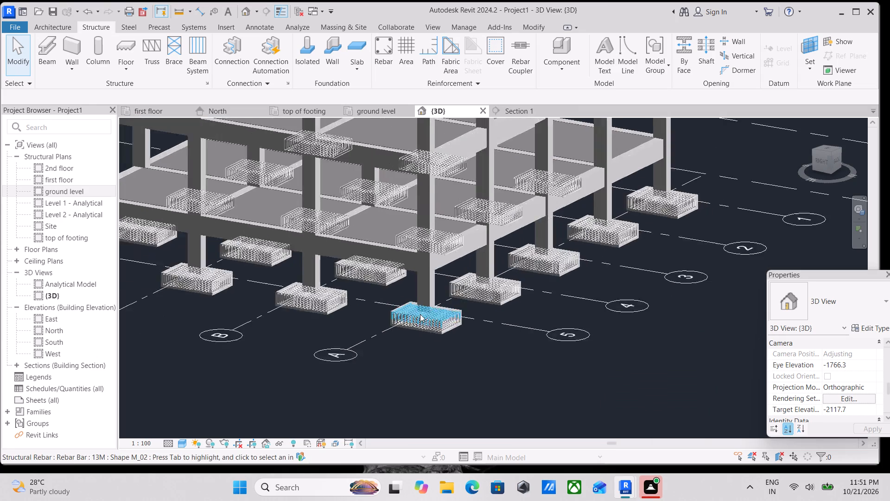
{"action": "scroll", "coordinate": [420, 314], "scroll_direction": "up", "scroll_amount": 2}
{"action": "key", "text": "Escape"}
{"action": "scroll", "coordinate": [430, 305], "scroll_direction": "up", "scroll_amount": 4}
{"action": "scroll", "coordinate": [585, 336], "scroll_direction": "up", "scroll_amount": 4}
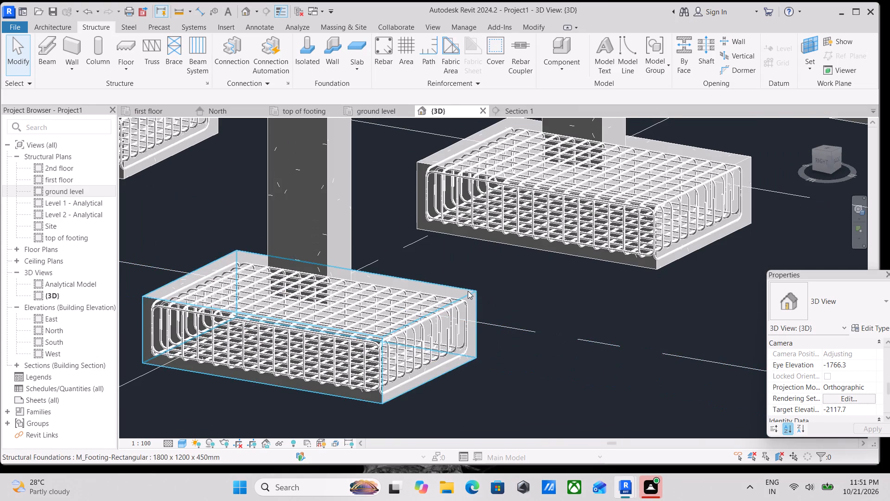
{"action": "scroll", "coordinate": [468, 291], "scroll_direction": "down", "scroll_amount": 3}
{"action": "middle_click_drag", "start_coordinate": [471, 292], "coordinate": [584, 414]}
{"action": "scroll", "coordinate": [584, 414], "scroll_direction": "up", "scroll_amount": 1}
{"action": "scroll", "coordinate": [551, 369], "scroll_direction": "down", "scroll_amount": 3}
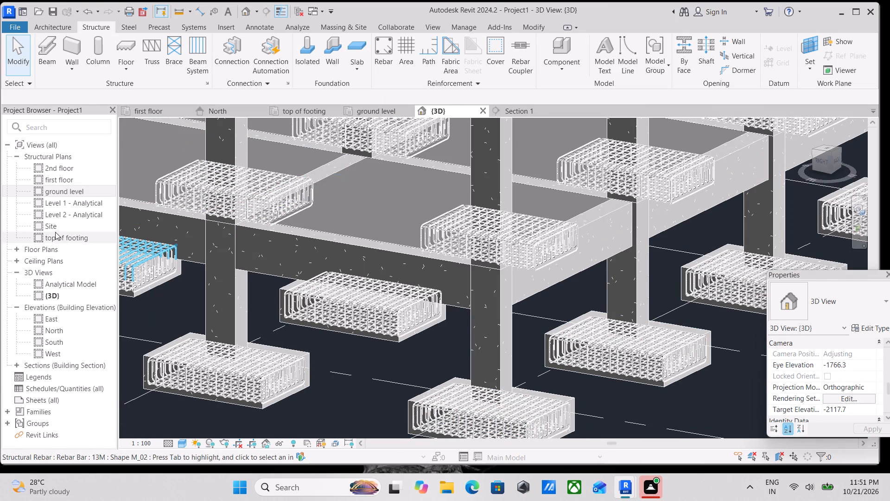
Open the ground level structural plan and change its visual style to an unshaded line display.
{"action": "double_click", "coordinate": [51, 194]}
{"action": "scroll", "coordinate": [628, 372], "scroll_direction": "up", "scroll_amount": 4}
{"action": "scroll", "coordinate": [522, 318], "scroll_direction": "up", "scroll_amount": 3}
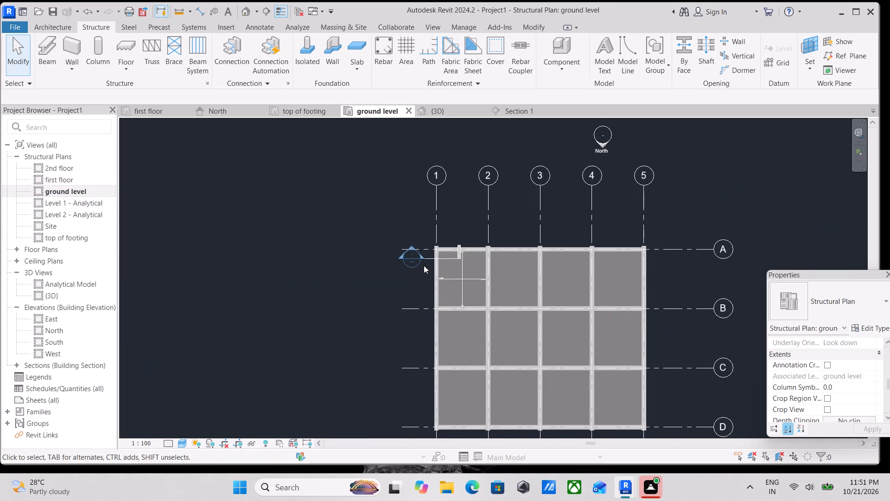
{"action": "scroll", "coordinate": [442, 262], "scroll_direction": "up", "scroll_amount": 7}
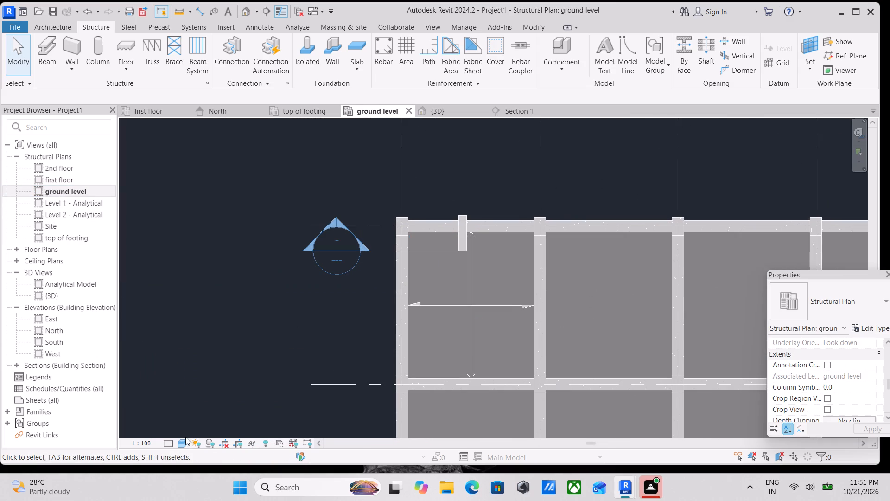
{"action": "left_click", "coordinate": [184, 438]}
{"action": "left_click", "coordinate": [194, 385]}
Place a short building section across the grid 1 beam, just inside grid line D, facing towards grid A.
{"action": "scroll", "coordinate": [408, 259], "scroll_direction": "up", "scroll_amount": 2}
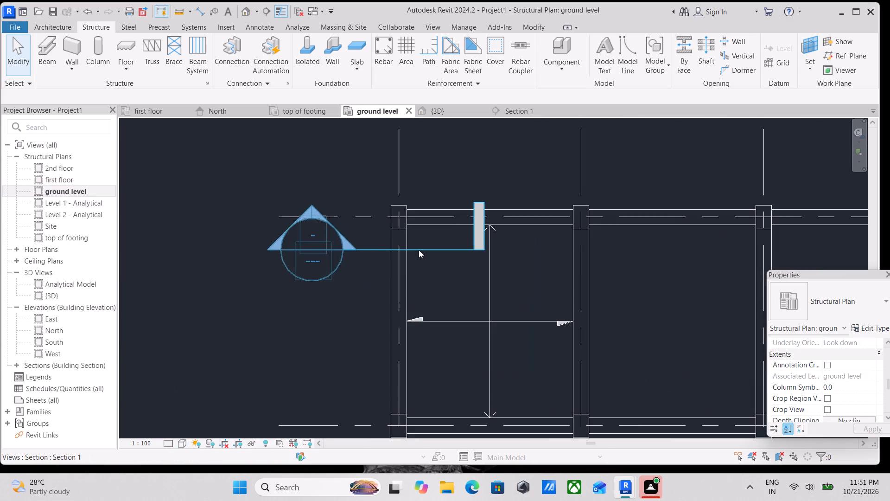
{"action": "middle_click_drag", "start_coordinate": [435, 263], "coordinate": [451, 226]}
{"action": "scroll", "coordinate": [454, 251], "scroll_direction": "down", "scroll_amount": 2}
{"action": "middle_click_drag", "start_coordinate": [454, 253], "coordinate": [450, 225]}
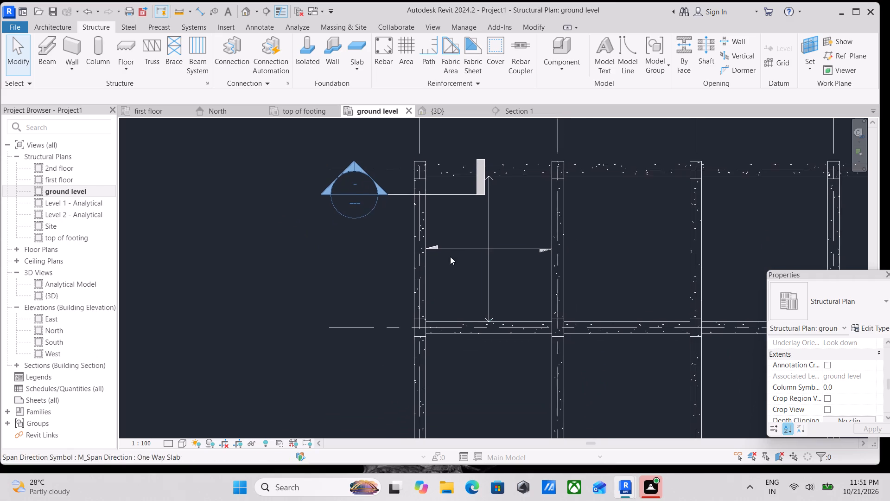
{"action": "scroll", "coordinate": [450, 258], "scroll_direction": "down", "scroll_amount": 1}
{"action": "scroll", "coordinate": [445, 276], "scroll_direction": "up", "scroll_amount": 1}
{"action": "middle_click_drag", "start_coordinate": [431, 283], "coordinate": [474, 382]}
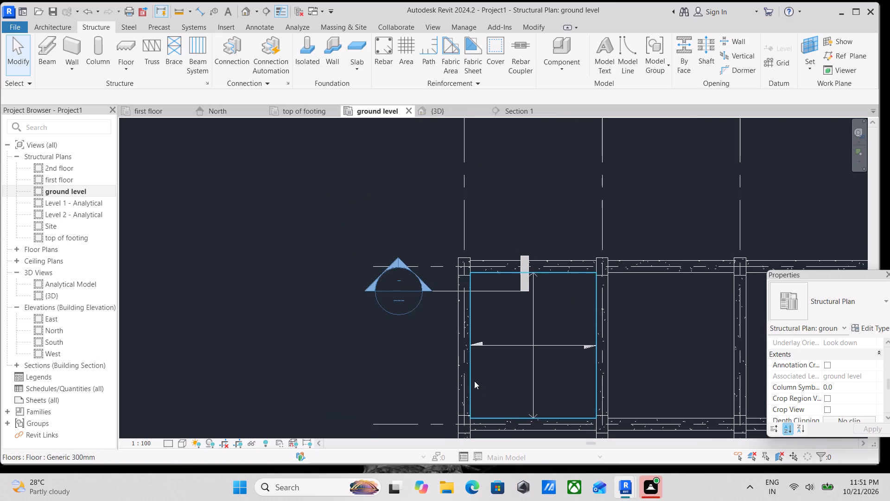
{"action": "middle_click_drag", "start_coordinate": [463, 350], "coordinate": [452, 334]}
{"action": "middle_click_drag", "start_coordinate": [454, 332], "coordinate": [445, 231]}
{"action": "scroll", "coordinate": [468, 326], "scroll_direction": "down", "scroll_amount": 4}
{"action": "middle_click_drag", "start_coordinate": [467, 322], "coordinate": [451, 174]}
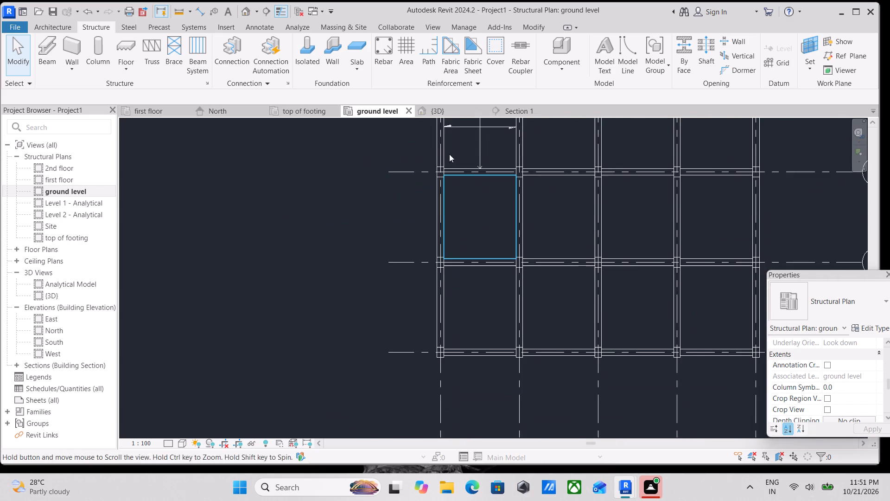
{"action": "middle_click_drag", "start_coordinate": [434, 360], "coordinate": [438, 339]}
{"action": "scroll", "coordinate": [422, 312], "scroll_direction": "up", "scroll_amount": 3}
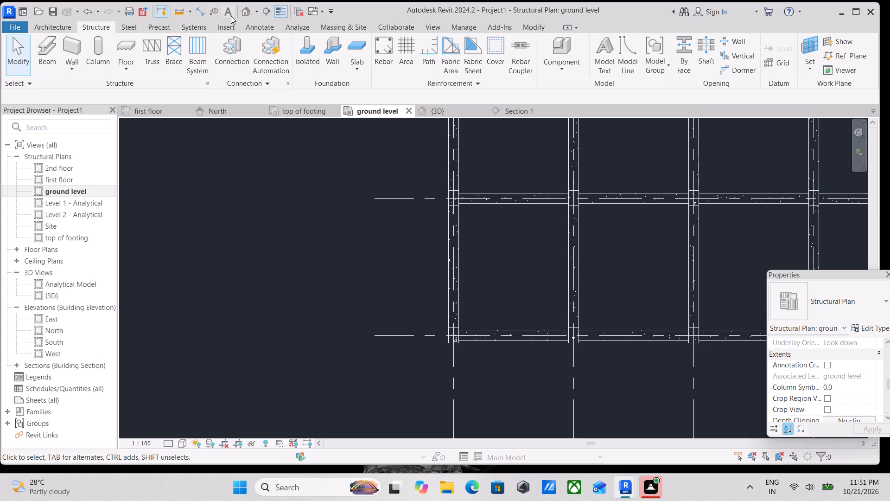
{"action": "left_click", "coordinate": [257, 9]}
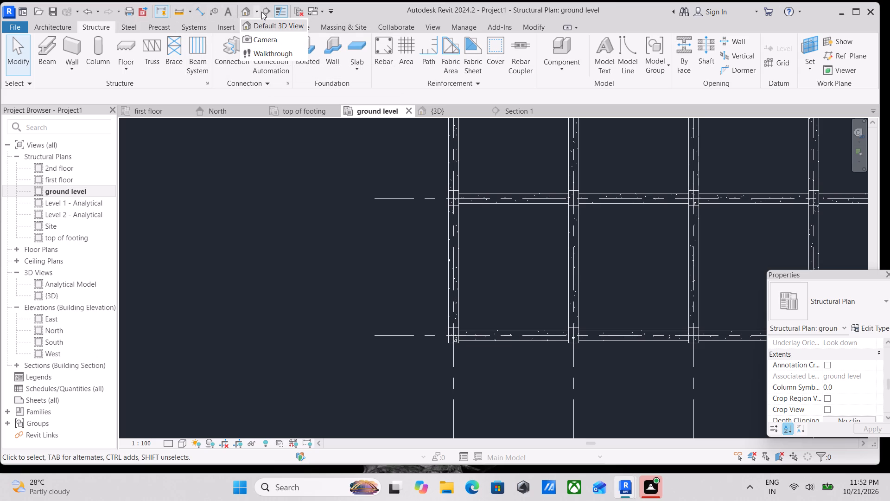
{"action": "left_click", "coordinate": [266, 10]}
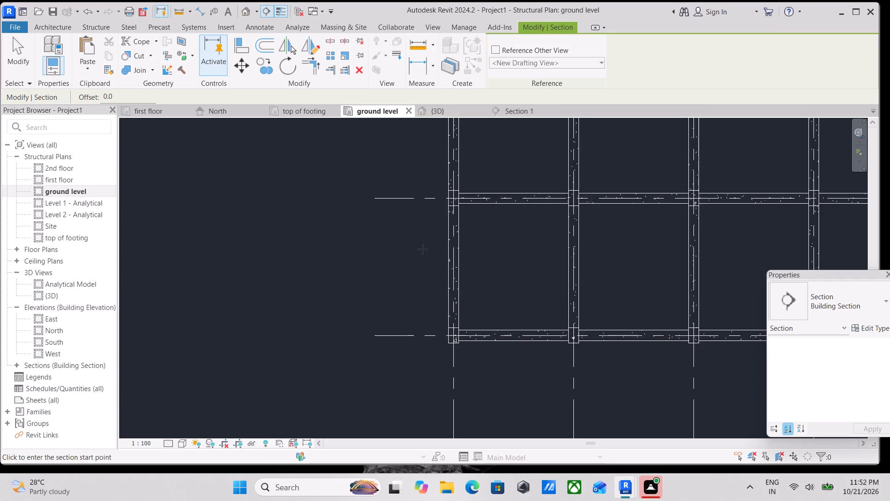
{"action": "middle_click_drag", "start_coordinate": [420, 247], "coordinate": [367, 211]}
{"action": "left_click", "coordinate": [388, 283]}
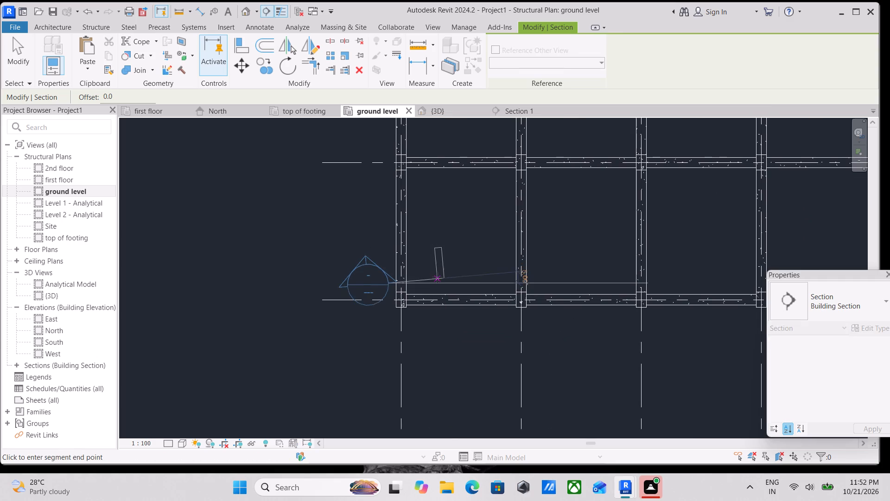
{"action": "left_click", "coordinate": [437, 282]}
Shorten the new section's view depth so its far boundary lies close to the section line.
{"action": "left_click_drag", "start_coordinate": [413, 217], "coordinate": [415, 250]}
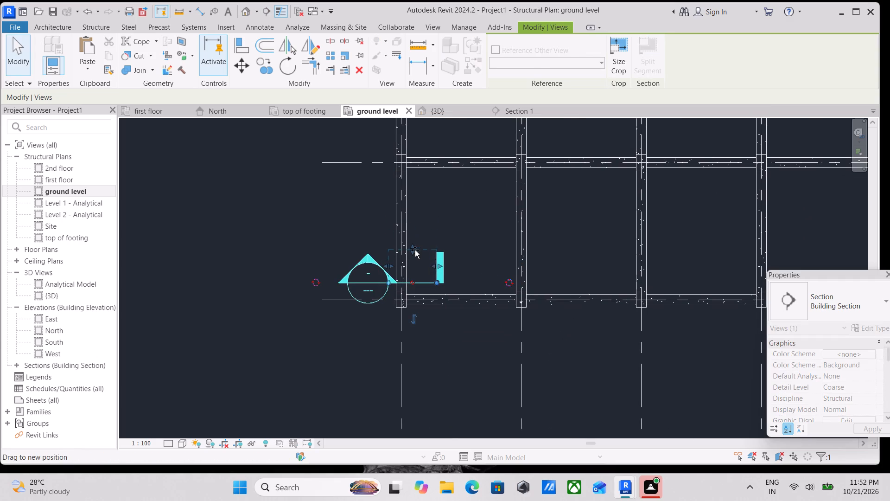
{"action": "left_click_drag", "start_coordinate": [415, 250], "coordinate": [416, 258]}
{"action": "scroll", "coordinate": [415, 273], "scroll_direction": "up", "scroll_amount": 5}
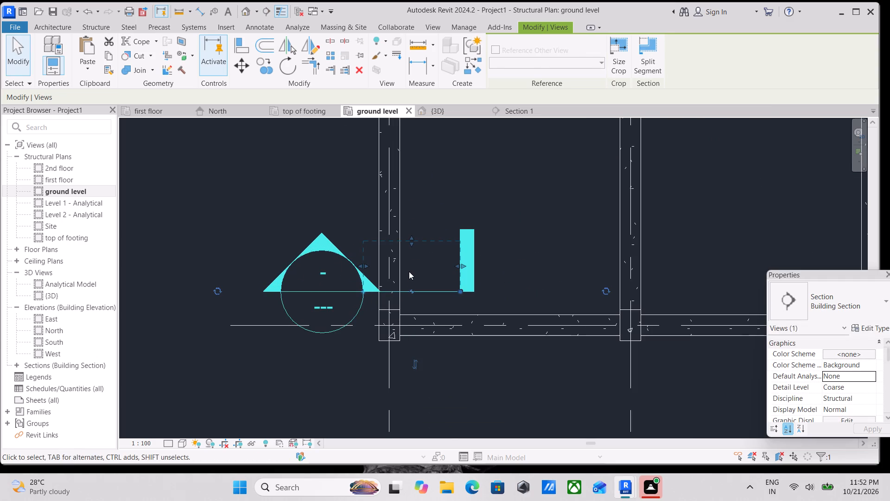
Open the new section's view, lower its crop region's top edge to just above ground level, and close the view.
{"action": "right_click", "coordinate": [329, 256]}
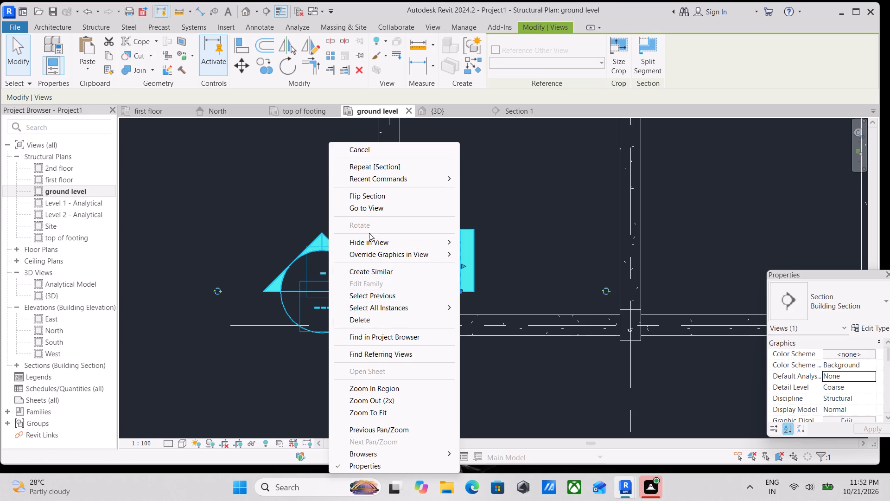
{"action": "left_click", "coordinate": [369, 210]}
{"action": "scroll", "coordinate": [485, 340], "scroll_direction": "up", "scroll_amount": 1}
{"action": "middle_click_drag", "start_coordinate": [480, 333], "coordinate": [464, 319]}
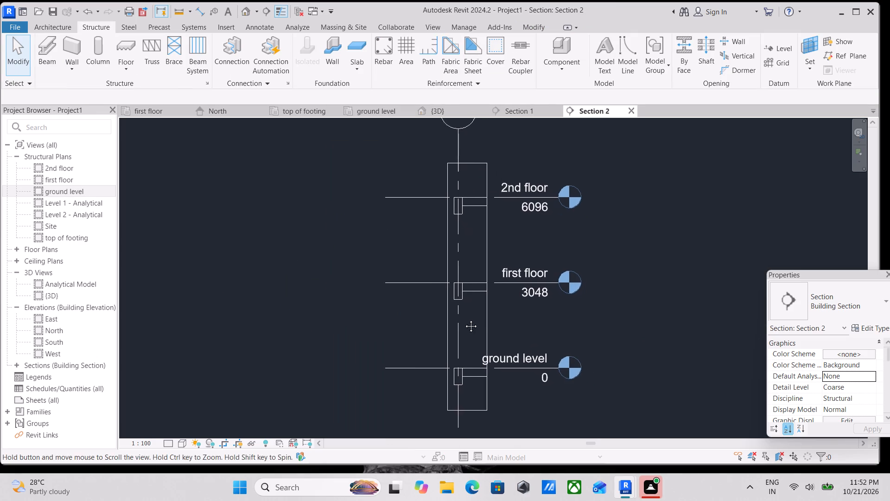
{"action": "middle_click_drag", "start_coordinate": [464, 319], "coordinate": [461, 315]}
{"action": "left_click", "coordinate": [466, 159]}
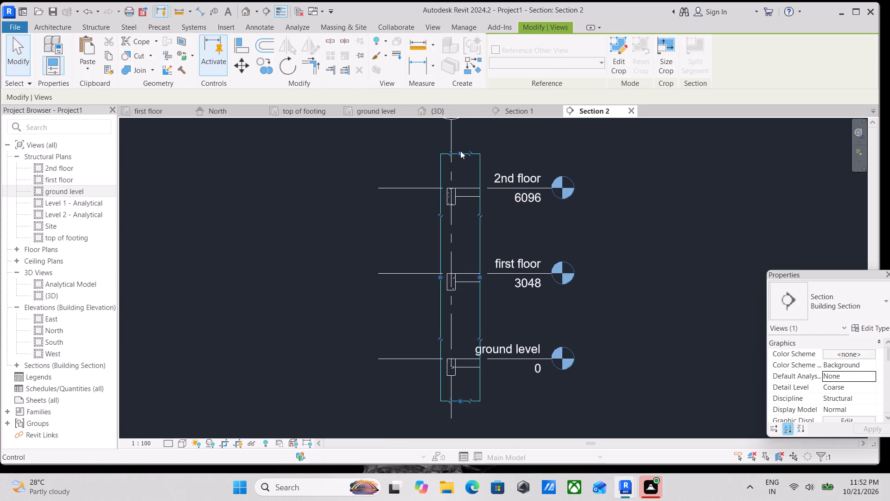
{"action": "left_click_drag", "start_coordinate": [460, 151], "coordinate": [467, 323]}
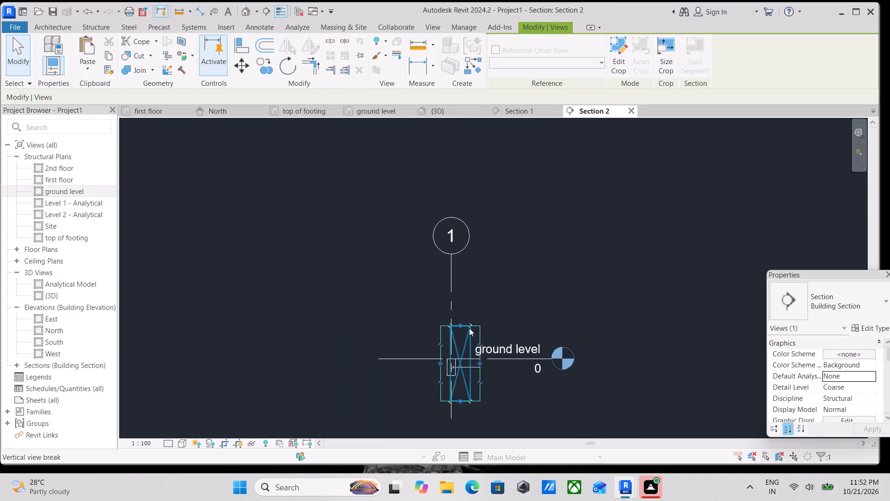
{"action": "right_click", "coordinate": [469, 328]}
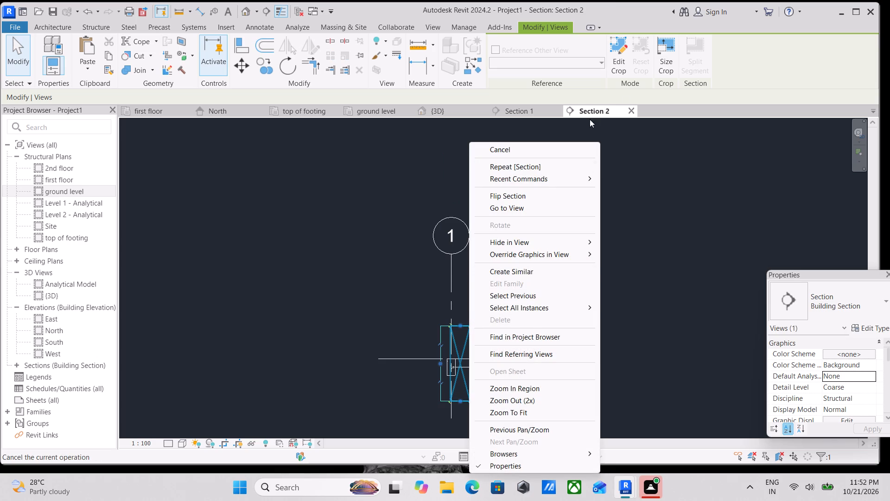
{"action": "left_click", "coordinate": [629, 109]}
Move the section line in the ground level plan onto grid line D, along the beam's centreline.
{"action": "scroll", "coordinate": [521, 143], "scroll_direction": "down", "scroll_amount": 1}
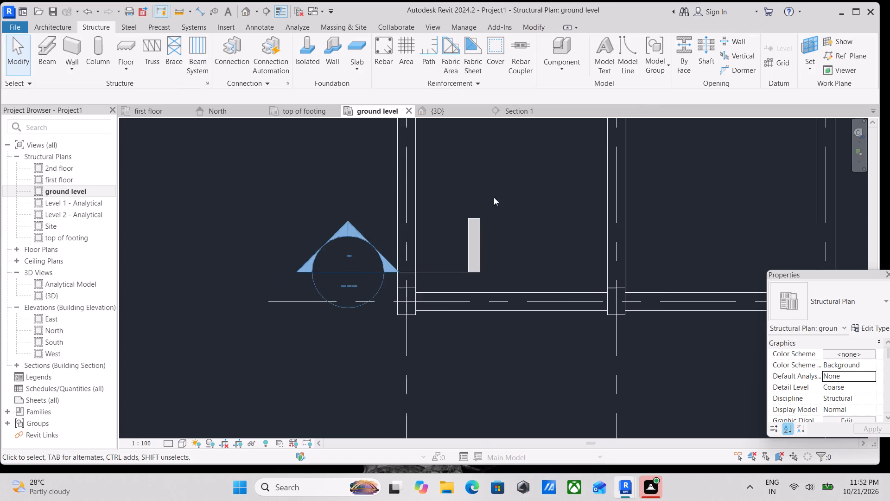
{"action": "scroll", "coordinate": [424, 276], "scroll_direction": "down", "scroll_amount": 3}
{"action": "middle_click_drag", "start_coordinate": [424, 276], "coordinate": [420, 287]}
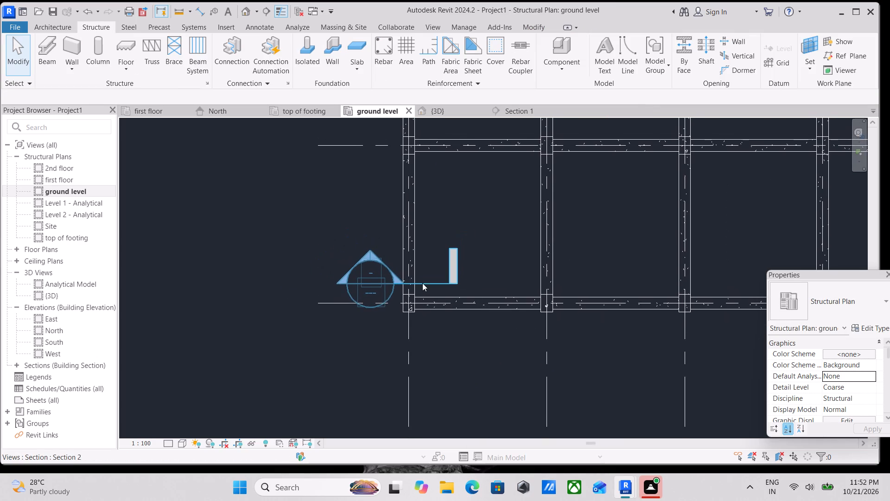
{"action": "left_click", "coordinate": [422, 283]}
{"action": "scroll", "coordinate": [420, 290], "scroll_direction": "up", "scroll_amount": 6}
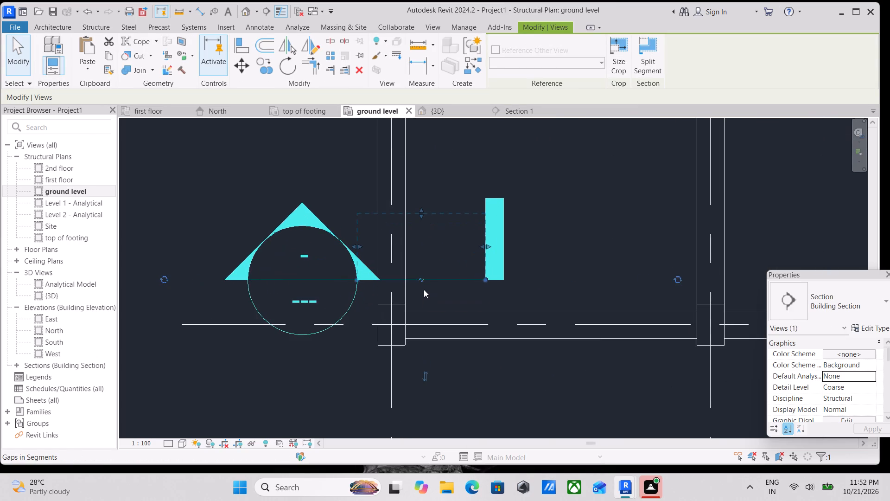
{"action": "scroll", "coordinate": [423, 291], "scroll_direction": "up", "scroll_amount": 2}
{"action": "left_click_drag", "start_coordinate": [420, 277], "coordinate": [427, 323]}
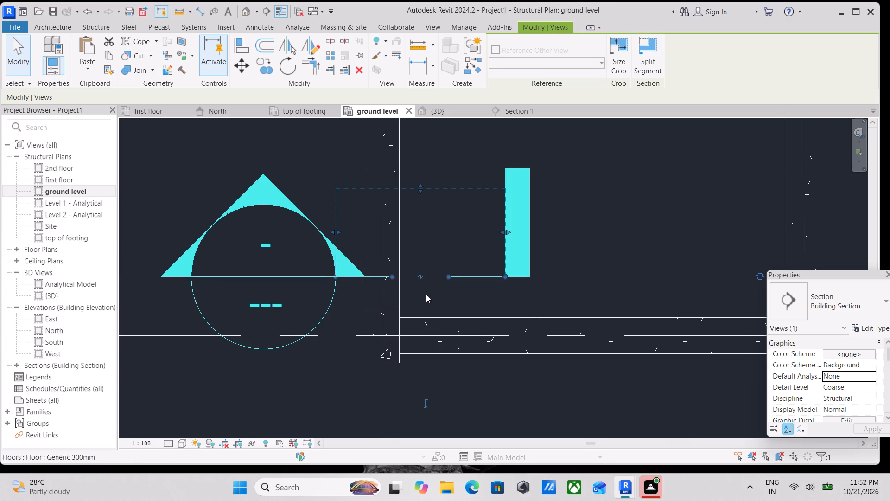
{"action": "left_click", "coordinate": [423, 276]}
{"action": "scroll", "coordinate": [424, 281], "scroll_direction": "down", "scroll_amount": 3}
{"action": "scroll", "coordinate": [456, 302], "scroll_direction": "down", "scroll_amount": 1}
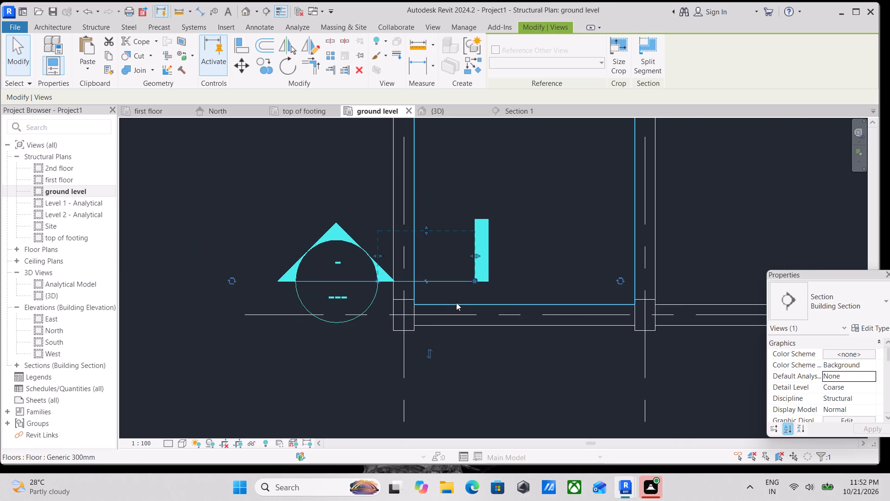
{"action": "scroll", "coordinate": [360, 295], "scroll_direction": "up", "scroll_amount": 2}
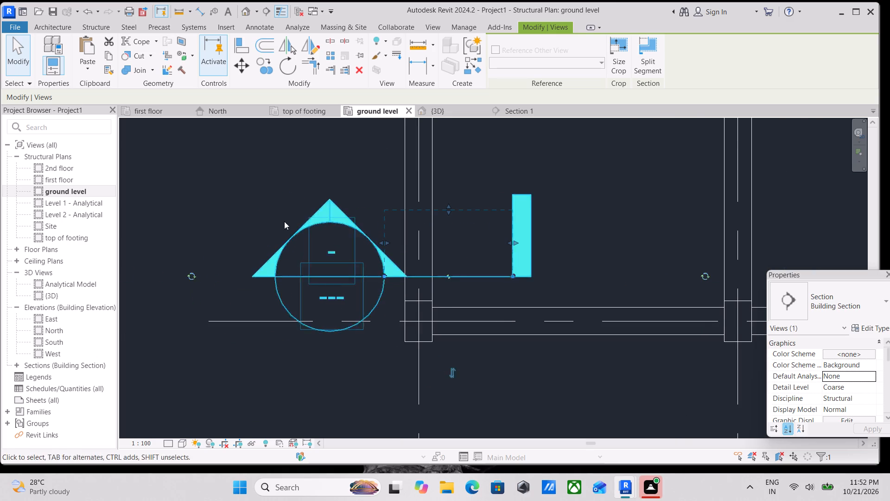
{"action": "left_click", "coordinate": [246, 61]}
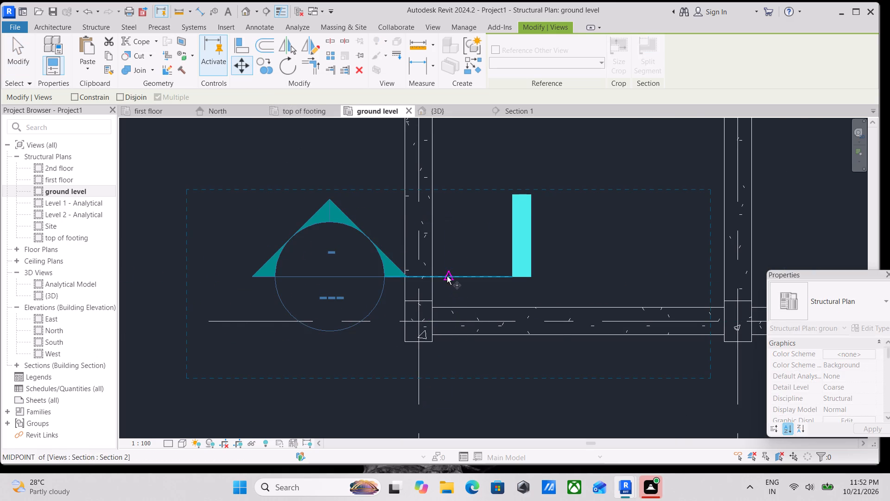
{"action": "left_click", "coordinate": [447, 276]}
{"action": "left_click", "coordinate": [451, 320]}
Shorten the section's view depth so its far boundary lies just beyond the inner face of the grid D beam.
{"action": "scroll", "coordinate": [455, 307], "scroll_direction": "down", "scroll_amount": 2}
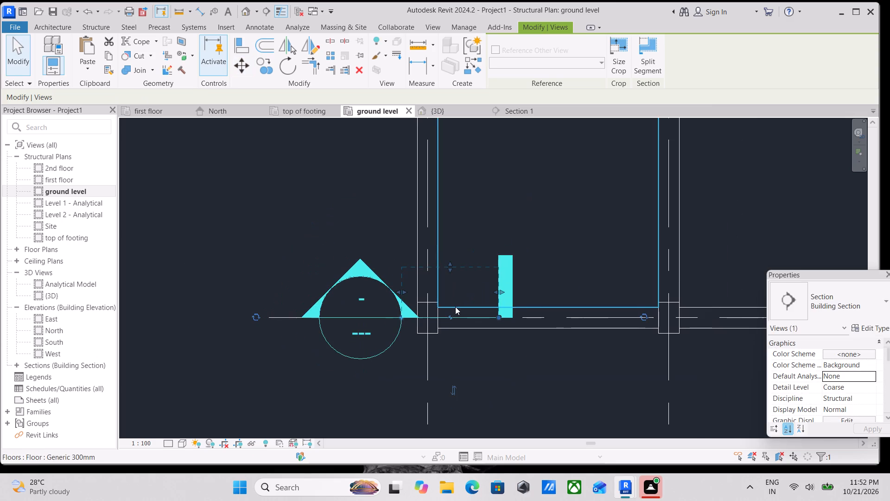
{"action": "left_click_drag", "start_coordinate": [452, 265], "coordinate": [450, 303]}
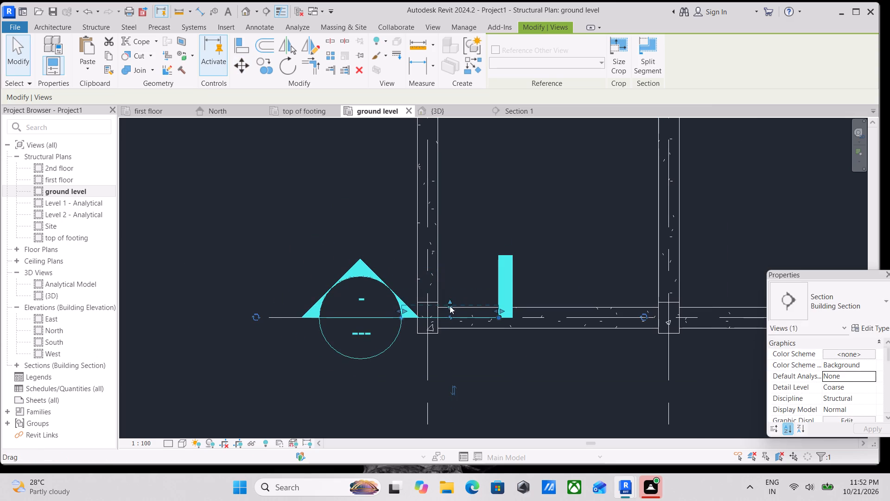
Open the section's view and extend its crop region down past the top of footing level, ending within the footing.
{"action": "right_click", "coordinate": [394, 291]}
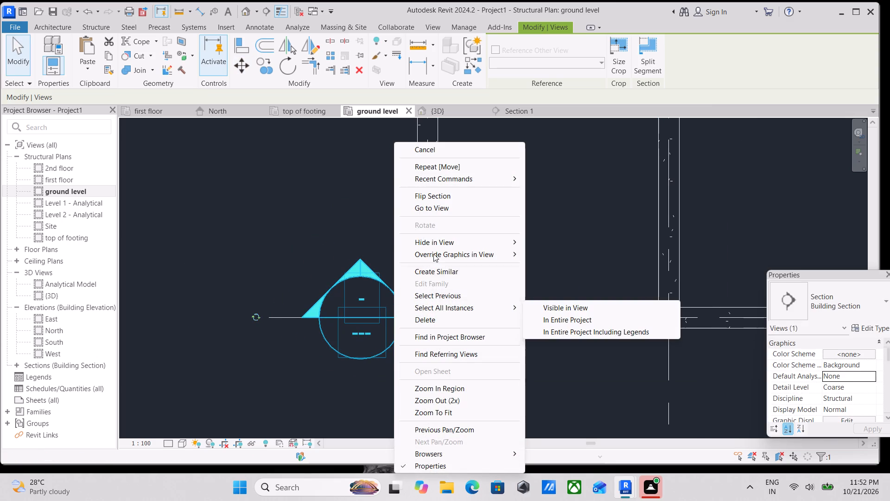
{"action": "left_click", "coordinate": [442, 210]}
{"action": "scroll", "coordinate": [440, 284], "scroll_direction": "down", "scroll_amount": 1}
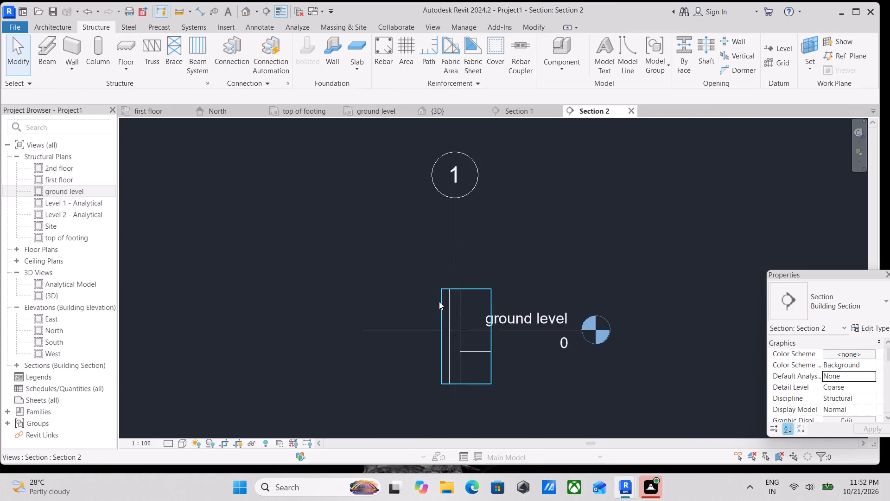
{"action": "scroll", "coordinate": [440, 303], "scroll_direction": "up", "scroll_amount": 1}
{"action": "scroll", "coordinate": [511, 374], "scroll_direction": "up", "scroll_amount": 1}
{"action": "left_click", "coordinate": [436, 286]}
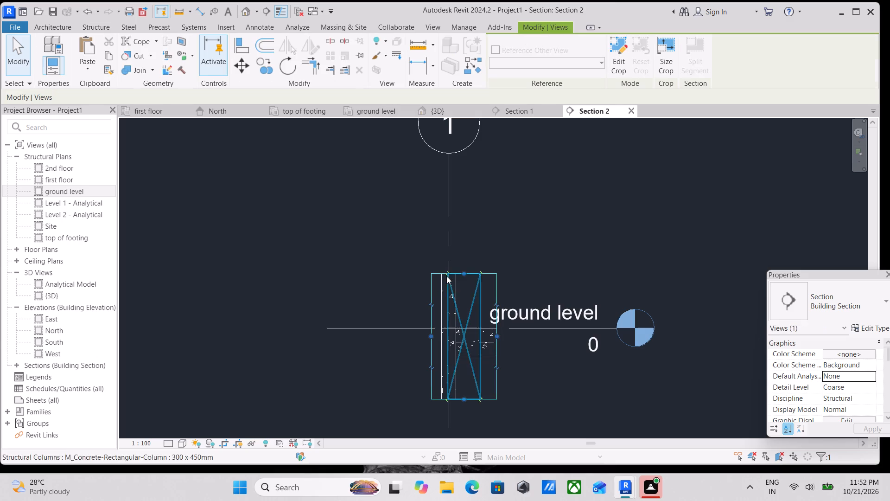
{"action": "left_click_drag", "start_coordinate": [467, 271], "coordinate": [456, 244]}
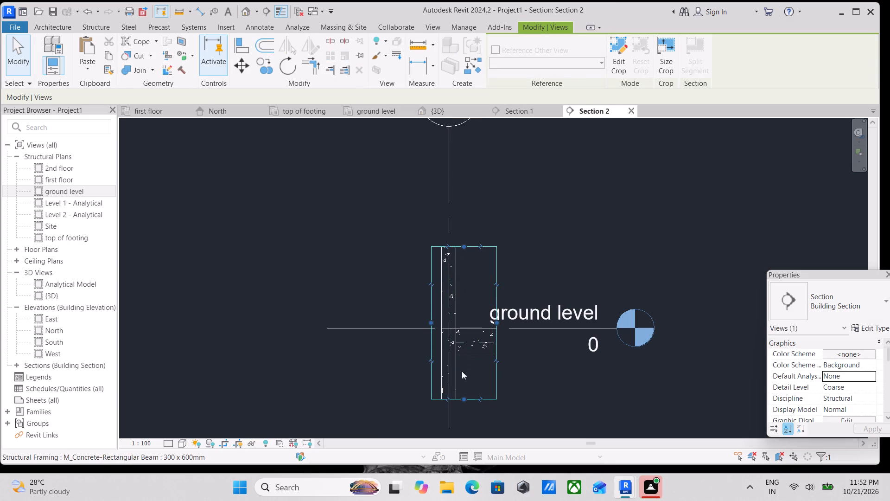
{"action": "left_click_drag", "start_coordinate": [458, 392], "coordinate": [466, 430]}
{"action": "scroll", "coordinate": [470, 408], "scroll_direction": "down", "scroll_amount": 1}
{"action": "middle_click_drag", "start_coordinate": [468, 406], "coordinate": [454, 360]}
{"action": "scroll", "coordinate": [452, 392], "scroll_direction": "up", "scroll_amount": 3}
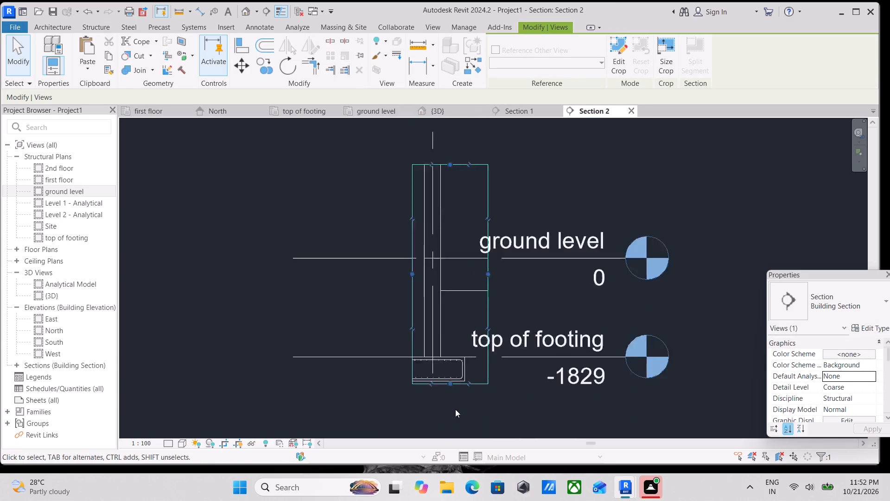
{"action": "scroll", "coordinate": [455, 409], "scroll_direction": "up", "scroll_amount": 1}
{"action": "left_click_drag", "start_coordinate": [449, 376], "coordinate": [434, 356]}
Lower the crop region's top edge to just above ground level and bring its beam-side edge closer to the column.
{"action": "middle_click_drag", "start_coordinate": [431, 325], "coordinate": [433, 340]}
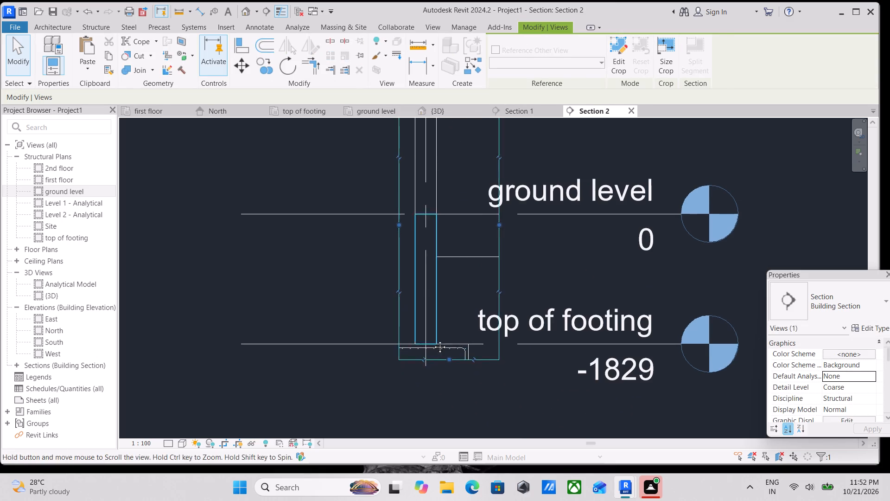
{"action": "middle_click_drag", "start_coordinate": [433, 340], "coordinate": [438, 385]}
{"action": "left_click_drag", "start_coordinate": [459, 145], "coordinate": [462, 170]}
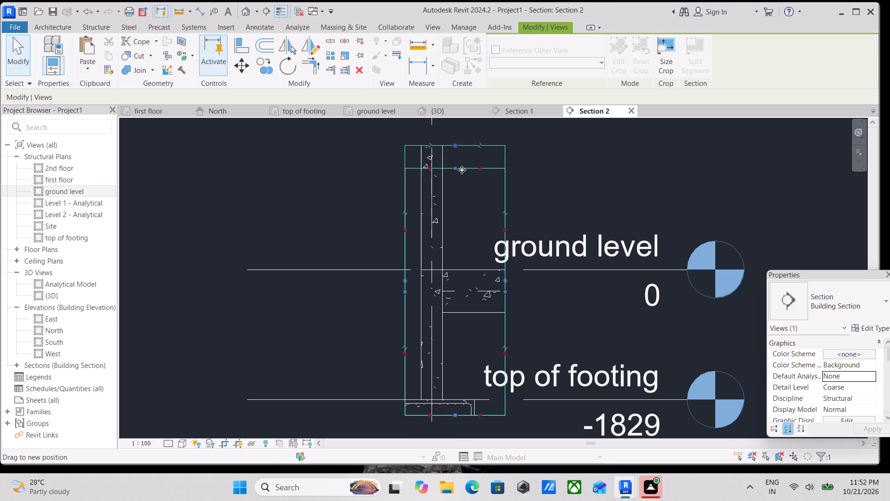
{"action": "left_click_drag", "start_coordinate": [462, 170], "coordinate": [461, 257]}
{"action": "scroll", "coordinate": [451, 327], "scroll_direction": "up", "scroll_amount": 3}
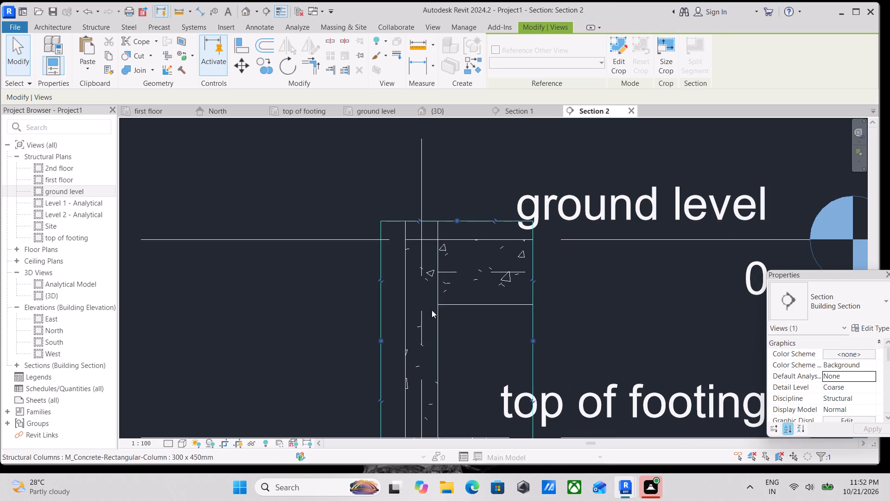
{"action": "left_click_drag", "start_coordinate": [538, 334], "coordinate": [523, 336]}
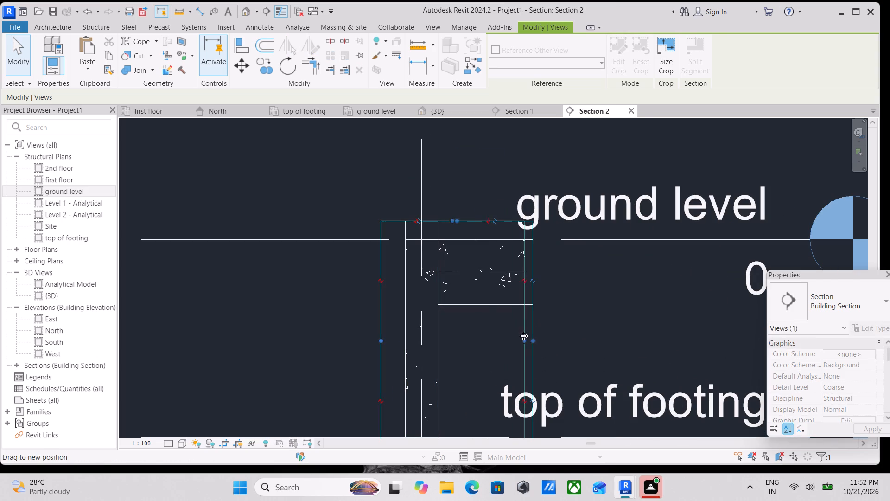
{"action": "left_click_drag", "start_coordinate": [523, 336], "coordinate": [493, 340]}
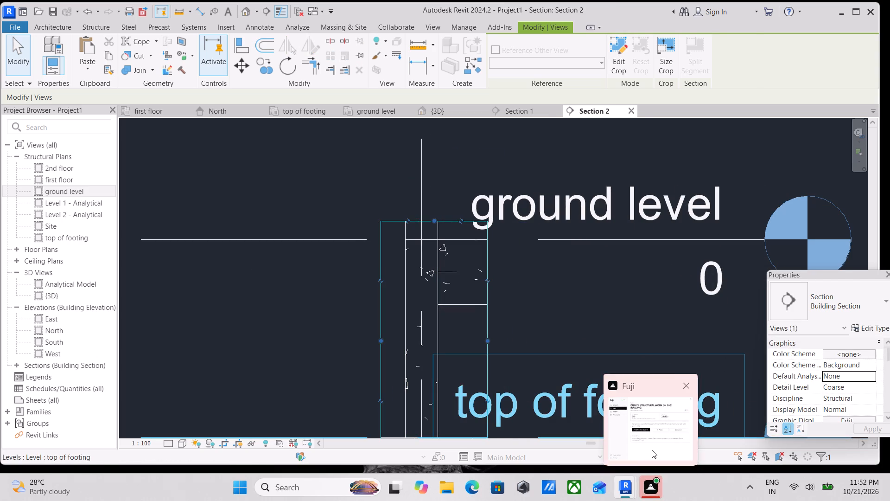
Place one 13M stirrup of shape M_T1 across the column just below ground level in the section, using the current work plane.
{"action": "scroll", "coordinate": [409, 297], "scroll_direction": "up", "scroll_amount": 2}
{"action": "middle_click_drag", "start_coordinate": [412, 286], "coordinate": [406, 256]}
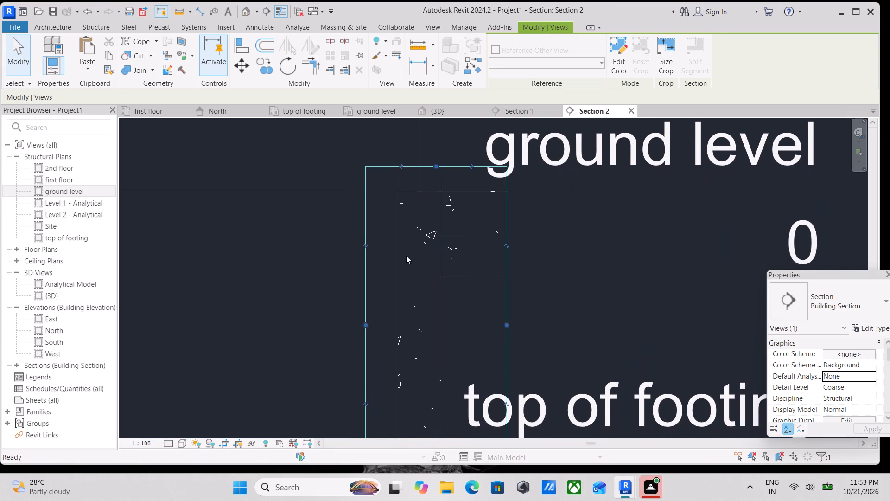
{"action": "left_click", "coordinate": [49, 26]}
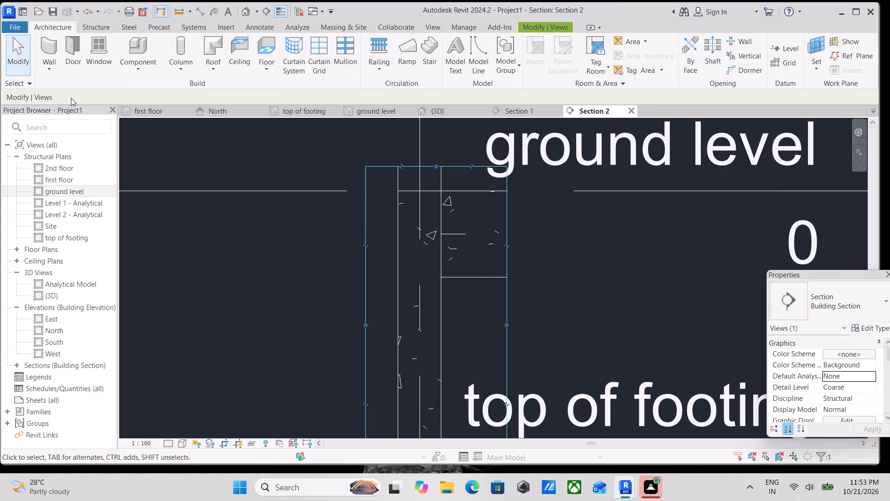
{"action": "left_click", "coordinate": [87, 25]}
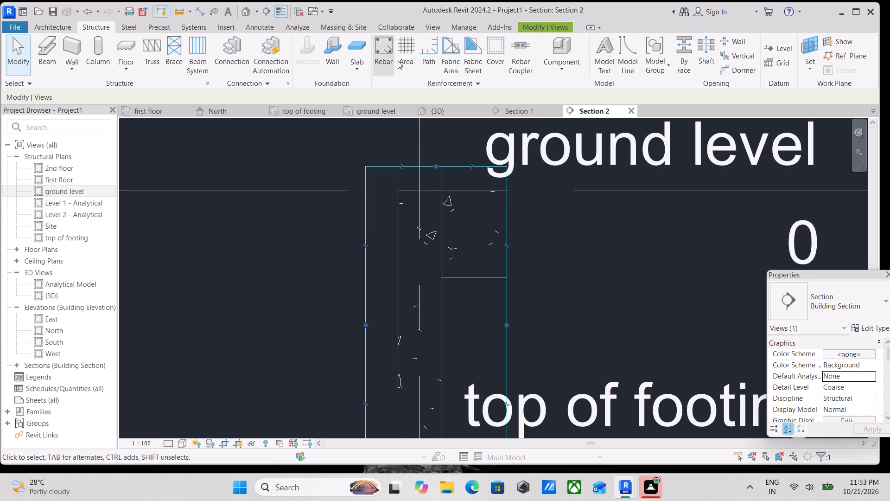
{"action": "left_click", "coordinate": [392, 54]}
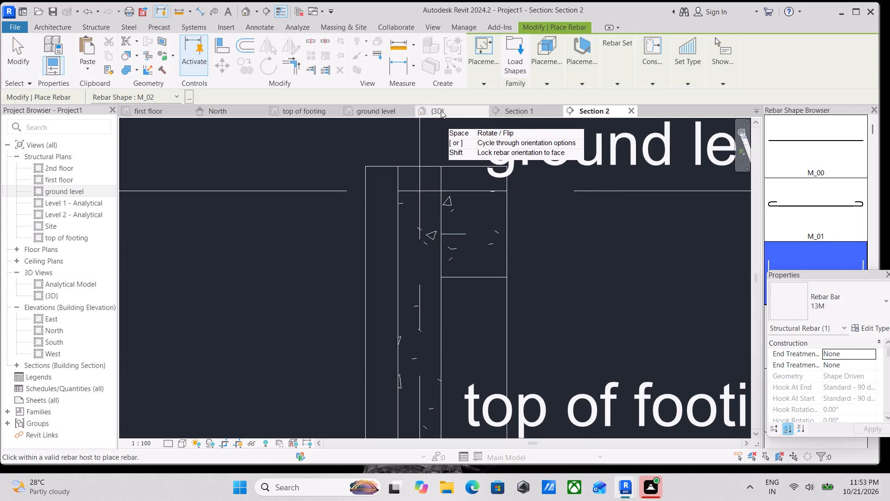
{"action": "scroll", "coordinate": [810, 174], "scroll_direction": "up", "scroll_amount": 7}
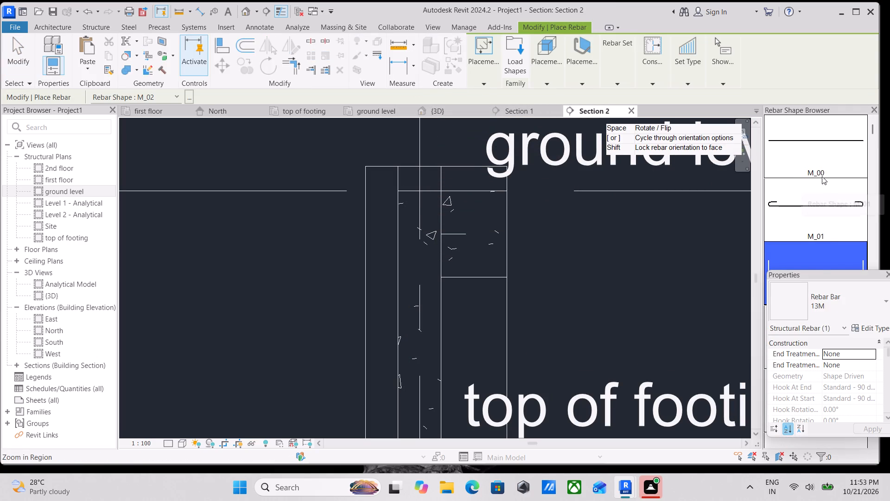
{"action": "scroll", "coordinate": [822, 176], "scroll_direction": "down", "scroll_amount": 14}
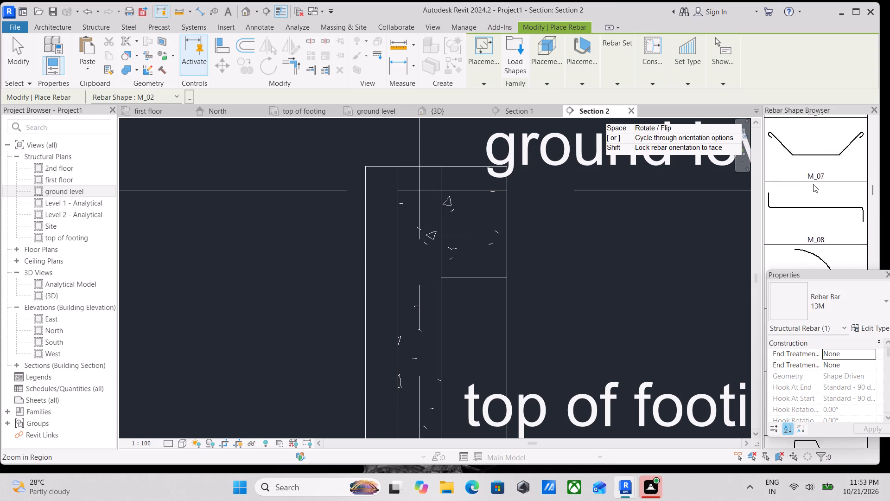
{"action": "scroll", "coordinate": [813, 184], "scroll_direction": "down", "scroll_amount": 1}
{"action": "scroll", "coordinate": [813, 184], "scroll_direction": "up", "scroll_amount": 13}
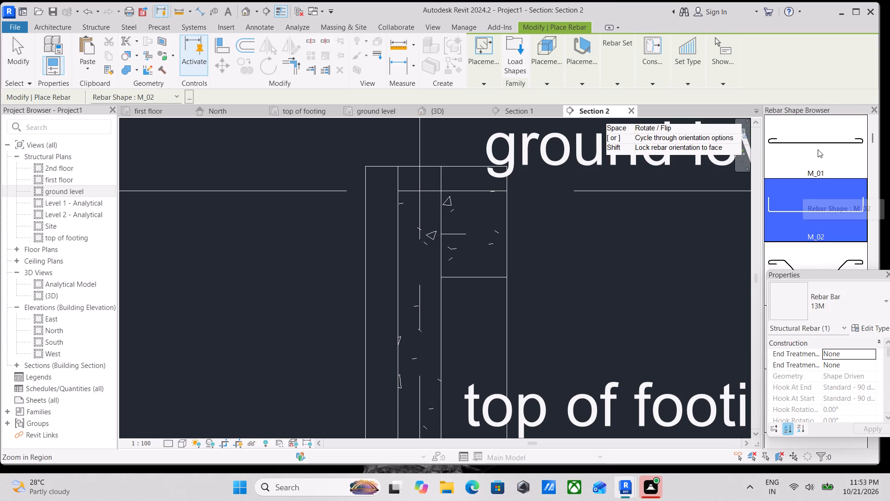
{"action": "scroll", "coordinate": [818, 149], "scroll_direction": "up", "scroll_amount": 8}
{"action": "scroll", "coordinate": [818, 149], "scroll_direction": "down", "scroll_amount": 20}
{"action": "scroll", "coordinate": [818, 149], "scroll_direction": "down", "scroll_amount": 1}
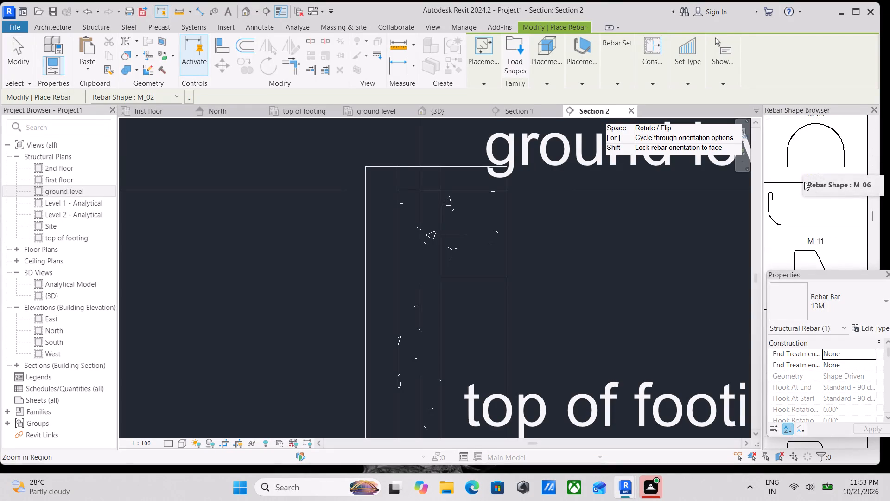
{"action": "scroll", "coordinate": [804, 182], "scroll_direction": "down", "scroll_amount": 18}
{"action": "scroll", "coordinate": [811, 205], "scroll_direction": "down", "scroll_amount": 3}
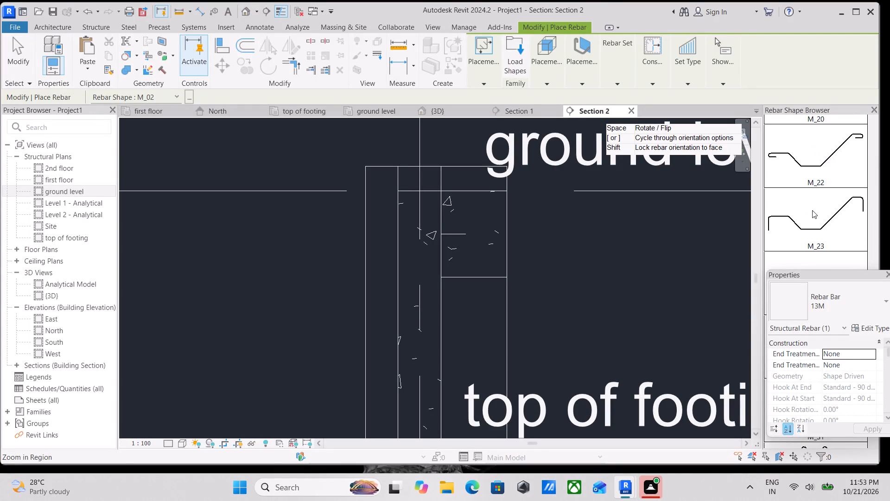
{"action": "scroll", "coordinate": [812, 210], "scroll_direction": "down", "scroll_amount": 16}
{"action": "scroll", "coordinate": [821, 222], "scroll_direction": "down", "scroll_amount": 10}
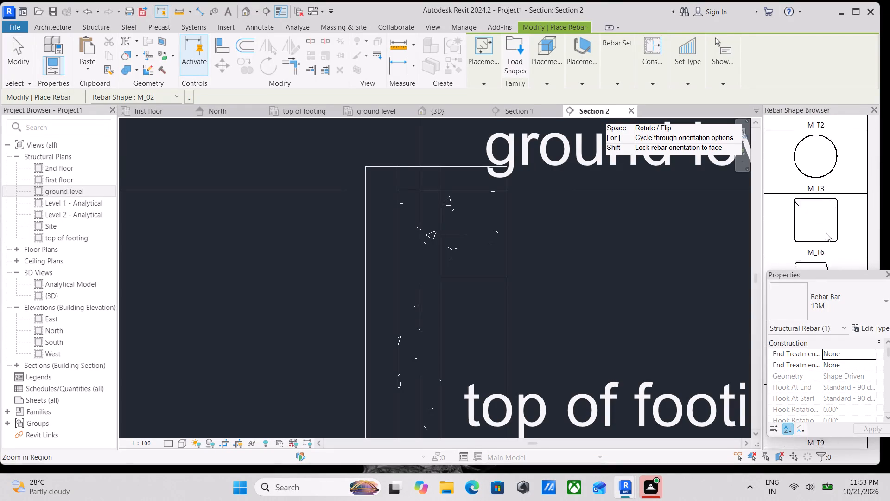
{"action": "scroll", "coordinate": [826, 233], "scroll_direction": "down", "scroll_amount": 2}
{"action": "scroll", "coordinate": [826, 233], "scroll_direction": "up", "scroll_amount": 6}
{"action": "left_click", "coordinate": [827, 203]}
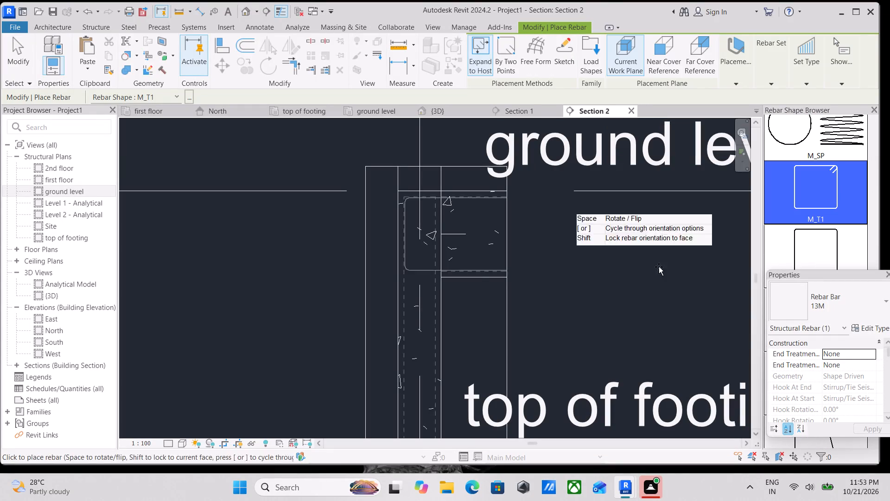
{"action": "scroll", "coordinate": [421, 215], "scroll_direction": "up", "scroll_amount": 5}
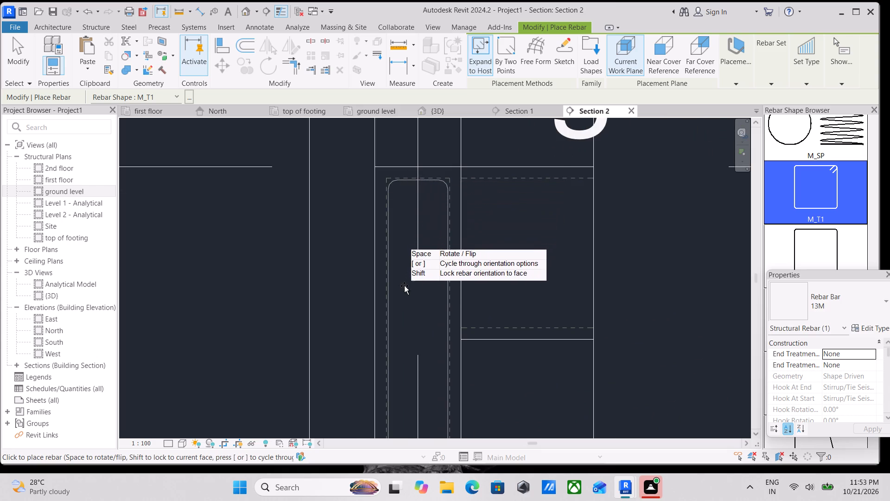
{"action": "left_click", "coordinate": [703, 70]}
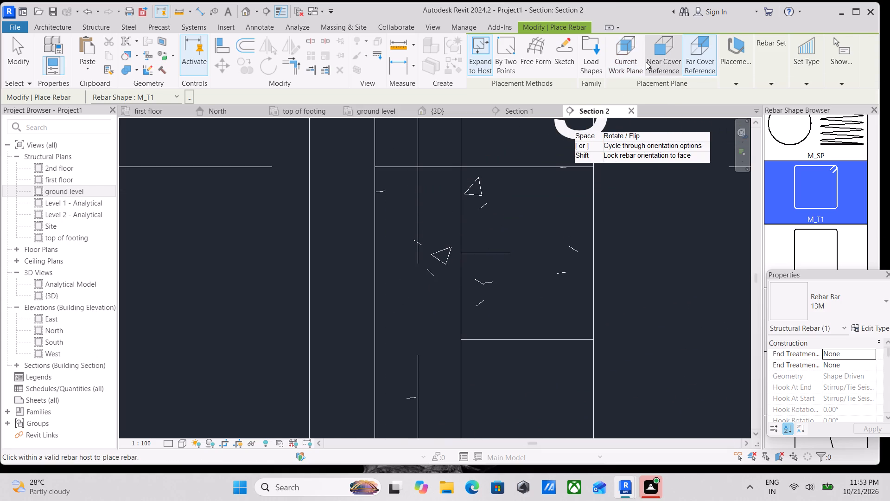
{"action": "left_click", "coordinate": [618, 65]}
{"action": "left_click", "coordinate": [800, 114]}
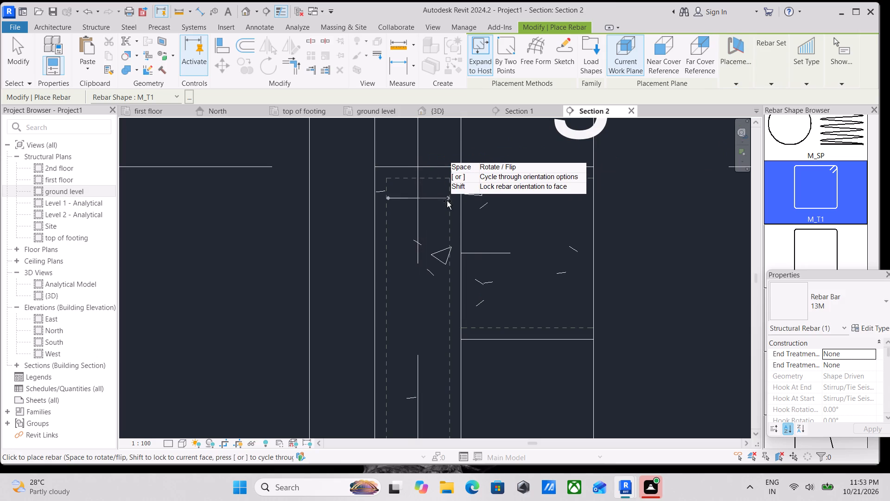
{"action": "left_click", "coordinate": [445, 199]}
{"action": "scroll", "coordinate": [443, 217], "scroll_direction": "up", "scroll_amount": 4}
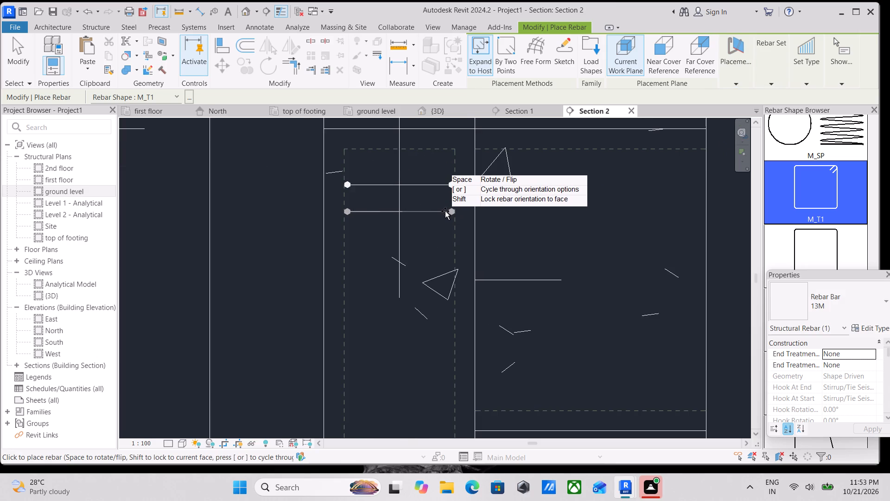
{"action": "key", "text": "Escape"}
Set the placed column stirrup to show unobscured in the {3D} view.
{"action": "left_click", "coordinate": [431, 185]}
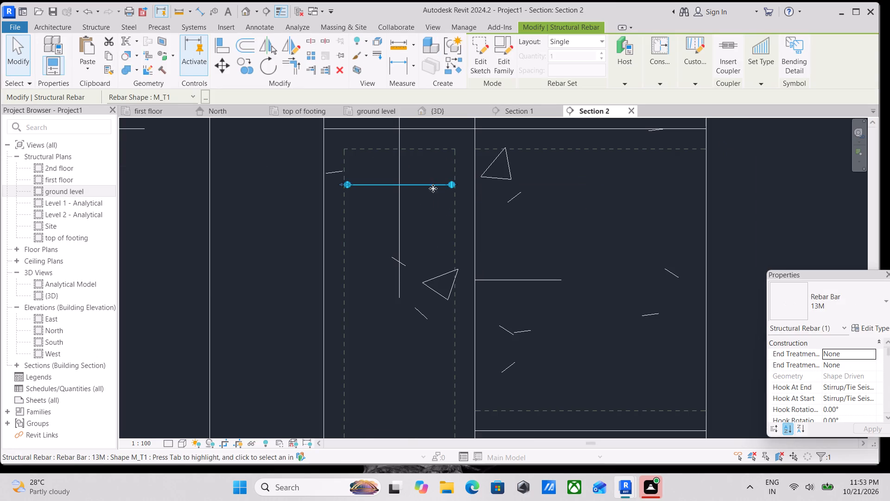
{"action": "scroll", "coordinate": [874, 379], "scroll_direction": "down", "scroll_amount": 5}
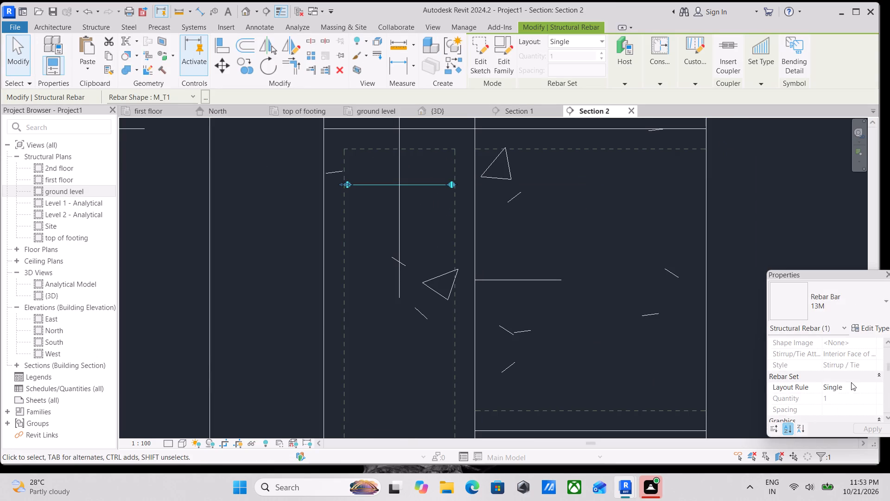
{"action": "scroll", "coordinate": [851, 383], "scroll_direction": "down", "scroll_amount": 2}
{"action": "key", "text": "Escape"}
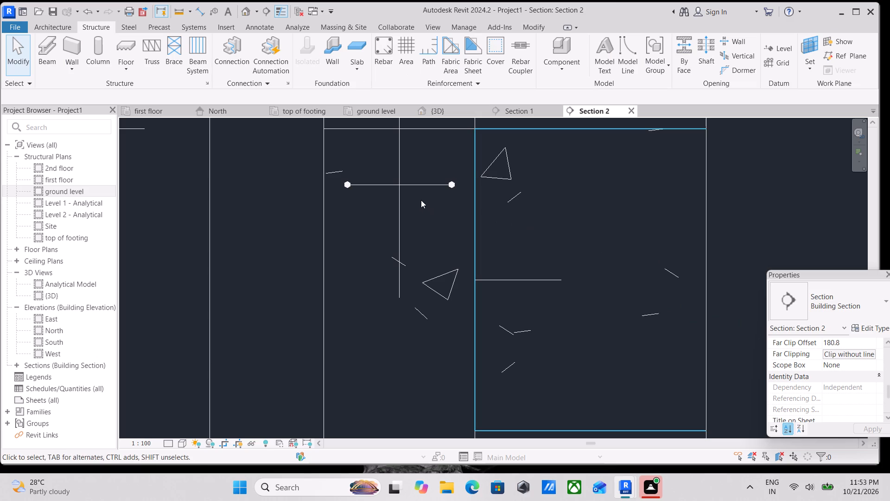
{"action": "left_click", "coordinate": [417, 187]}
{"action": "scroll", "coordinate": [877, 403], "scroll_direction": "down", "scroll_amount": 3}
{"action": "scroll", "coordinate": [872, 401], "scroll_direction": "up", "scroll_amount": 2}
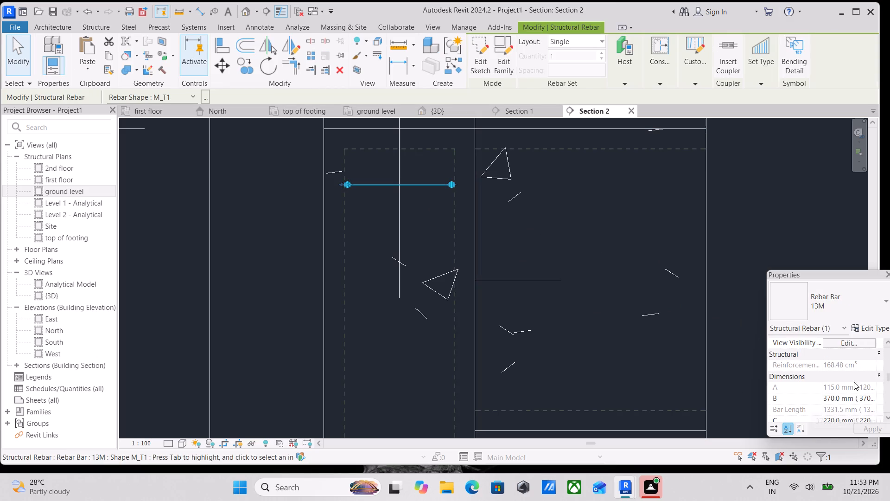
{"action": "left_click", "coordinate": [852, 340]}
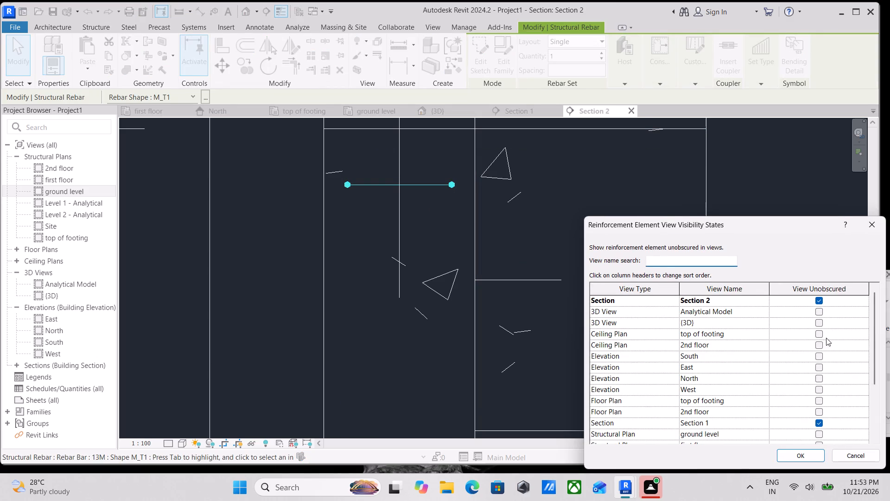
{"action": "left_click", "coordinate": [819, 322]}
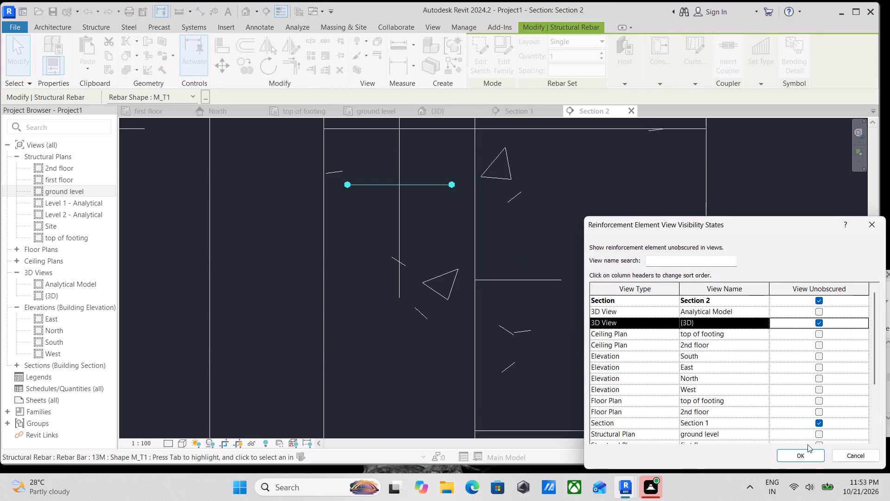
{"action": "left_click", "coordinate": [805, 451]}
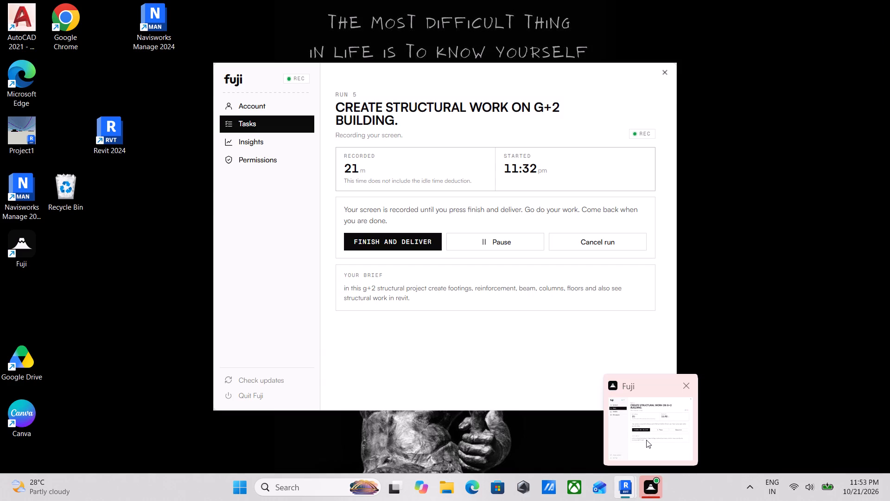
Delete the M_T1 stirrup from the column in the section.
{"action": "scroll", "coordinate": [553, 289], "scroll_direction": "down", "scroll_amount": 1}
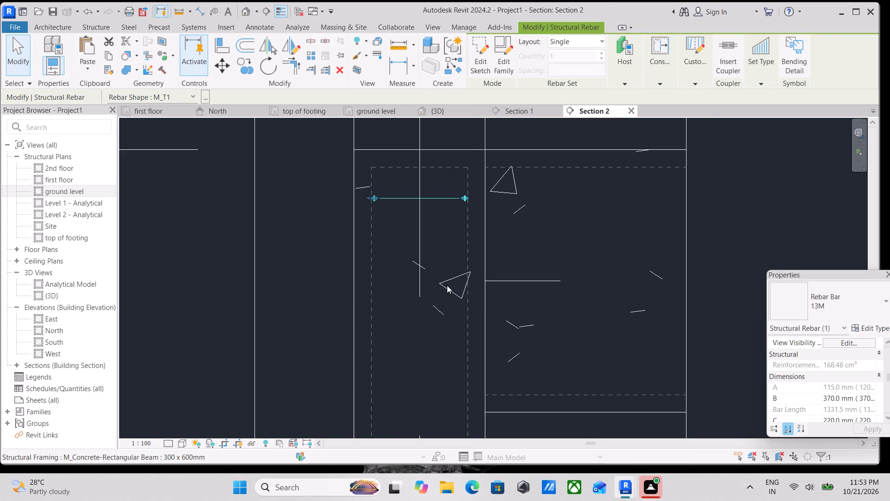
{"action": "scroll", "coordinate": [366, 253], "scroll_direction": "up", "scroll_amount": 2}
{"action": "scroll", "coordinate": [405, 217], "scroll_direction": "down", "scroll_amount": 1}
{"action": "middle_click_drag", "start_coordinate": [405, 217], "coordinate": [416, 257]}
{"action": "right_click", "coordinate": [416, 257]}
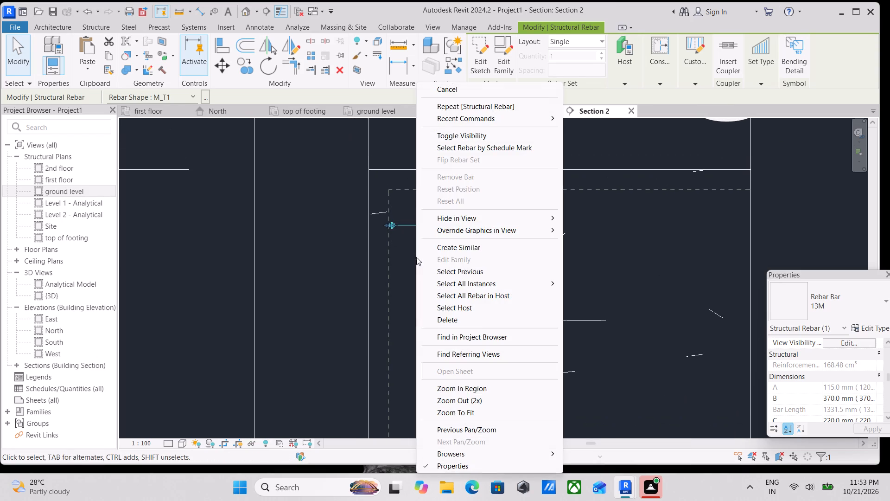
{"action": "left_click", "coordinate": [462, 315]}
Open the {3D} view, frame the whole building at an angle, and capture a screenshot of it with Snipping Tool.
{"action": "scroll", "coordinate": [446, 276], "scroll_direction": "down", "scroll_amount": 3}
{"action": "middle_click_drag", "start_coordinate": [446, 277], "coordinate": [458, 306]}
{"action": "scroll", "coordinate": [458, 305], "scroll_direction": "up", "scroll_amount": 1}
{"action": "left_click", "coordinate": [434, 110]}
{"action": "scroll", "coordinate": [445, 158], "scroll_direction": "down", "scroll_amount": 4}
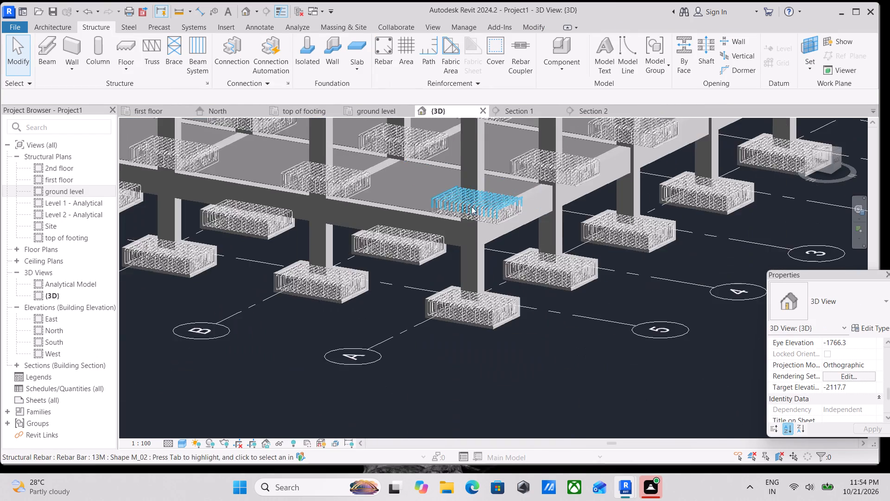
{"action": "scroll", "coordinate": [471, 207], "scroll_direction": "down", "scroll_amount": 2}
{"action": "middle_click_drag", "start_coordinate": [486, 264], "coordinate": [506, 315]}
{"action": "scroll", "coordinate": [506, 315], "scroll_direction": "down", "scroll_amount": 5}
{"action": "middle_click_drag", "start_coordinate": [511, 334], "coordinate": [539, 385]}
{"action": "middle_click_drag", "start_coordinate": [555, 359], "coordinate": [494, 350]}
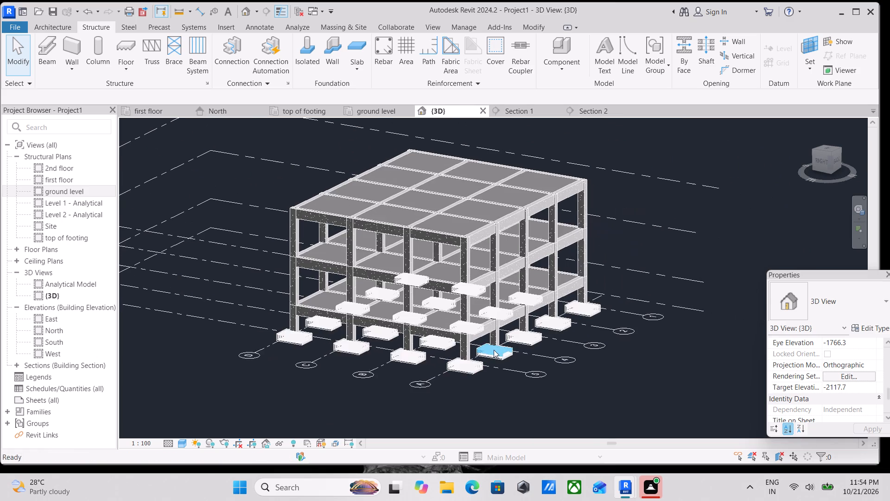
{"action": "middle_click_drag", "start_coordinate": [533, 355], "coordinate": [568, 381]}
{"action": "middle_click_drag", "start_coordinate": [638, 363], "coordinate": [599, 362]}
{"action": "middle_click_drag", "start_coordinate": [599, 362], "coordinate": [588, 353]}
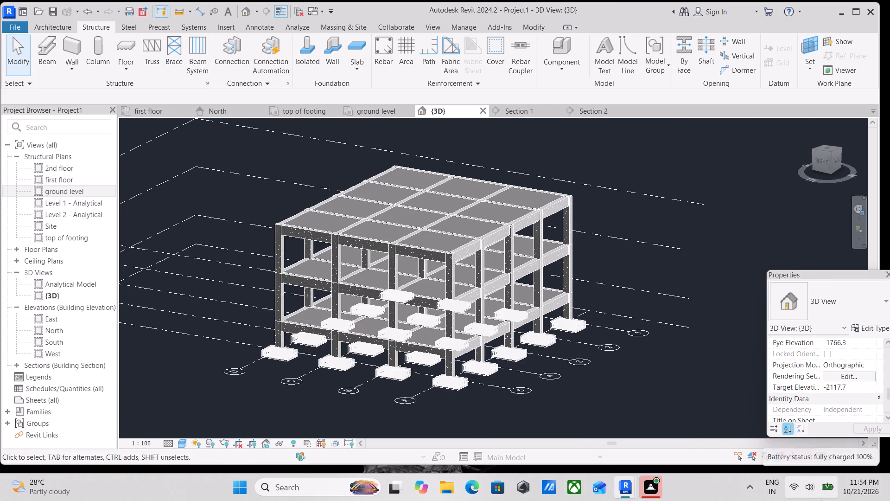
{"action": "key", "text": "shift+super+s"}
{"action": "left_click_drag", "start_coordinate": [215, 129], "coordinate": [230, 166]}
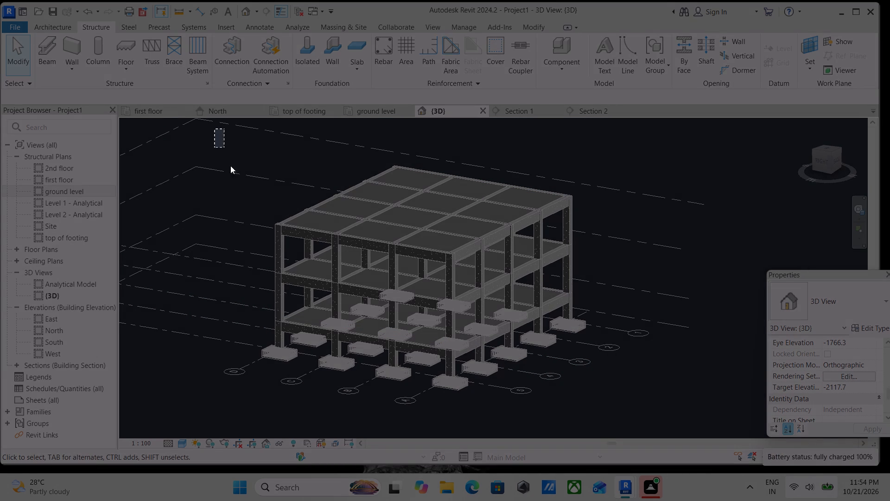
{"action": "left_click_drag", "start_coordinate": [230, 166], "coordinate": [601, 406]}
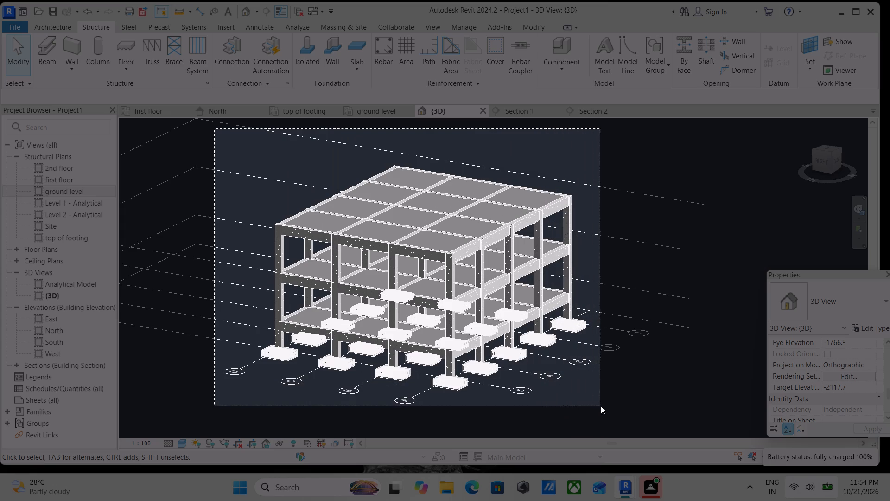
{"action": "left_click_drag", "start_coordinate": [601, 406], "coordinate": [608, 408]}
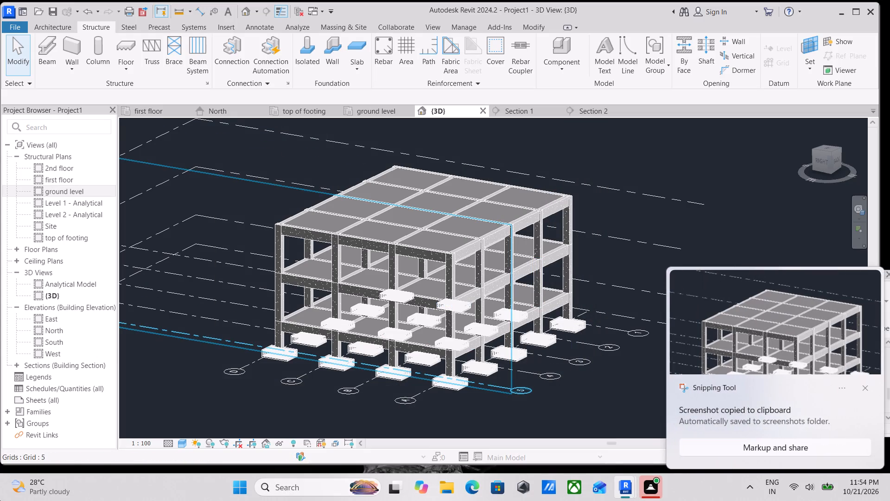
Orient the 3D view to the Right face and capture a screenshot of the frame from grid D to A.
{"action": "left_click", "coordinate": [821, 162]}
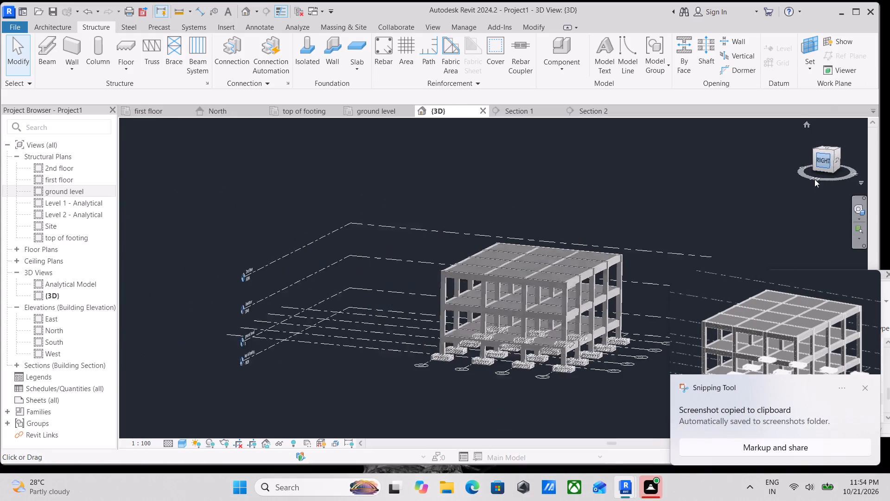
{"action": "scroll", "coordinate": [624, 339], "scroll_direction": "up", "scroll_amount": 1}
{"action": "scroll", "coordinate": [511, 406], "scroll_direction": "up", "scroll_amount": 2}
{"action": "scroll", "coordinate": [518, 341], "scroll_direction": "up", "scroll_amount": 3}
{"action": "middle_click_drag", "start_coordinate": [519, 343], "coordinate": [360, 344]}
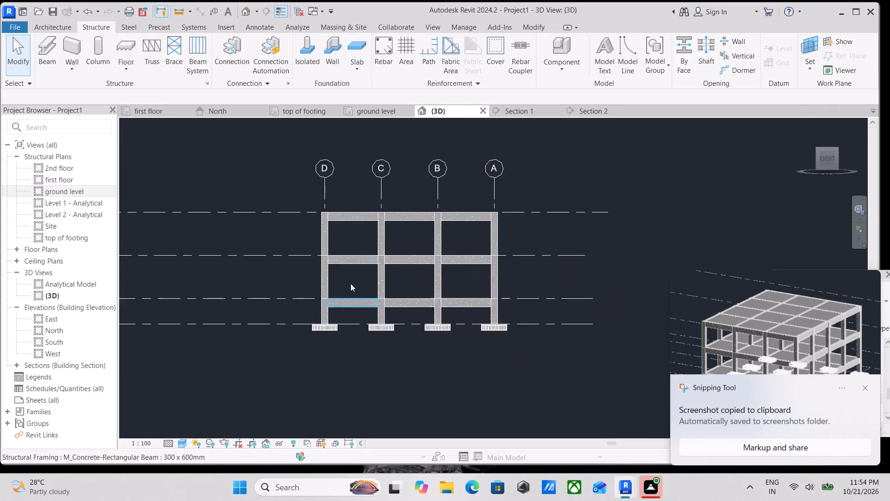
{"action": "scroll", "coordinate": [378, 298], "scroll_direction": "down", "scroll_amount": 2}
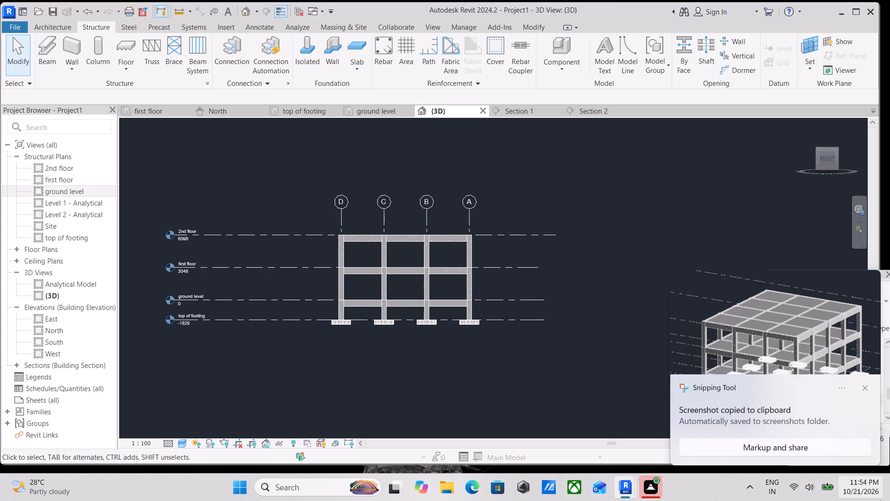
{"action": "key", "text": "shift+super+s"}
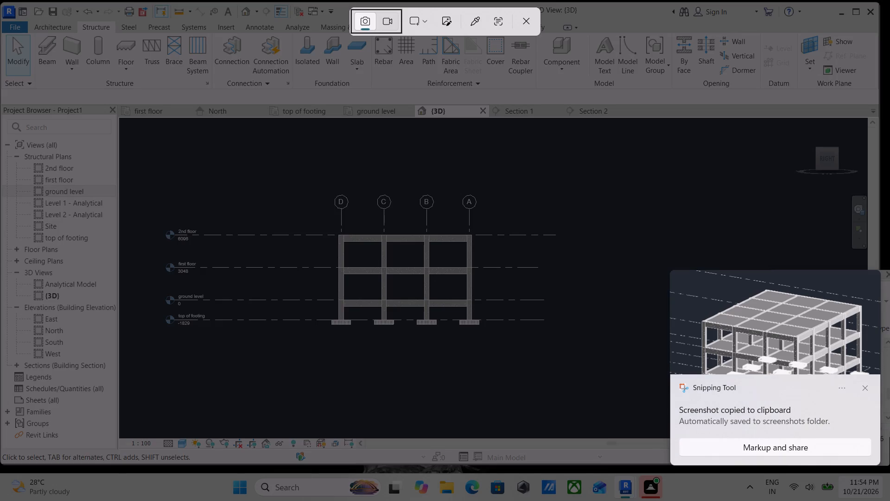
{"action": "left_click_drag", "start_coordinate": [296, 206], "coordinate": [511, 359]}
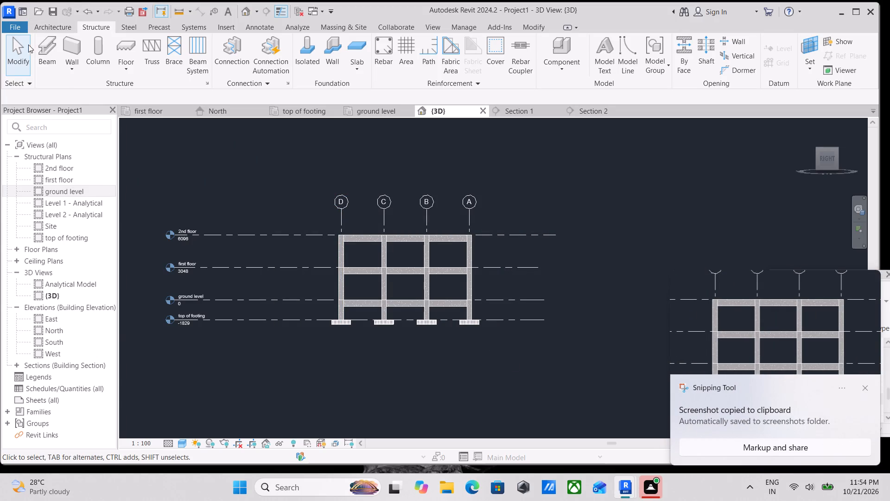
Save the model as the project file Project1 on the Desktop, replacing the existing file of that name.
{"action": "left_click", "coordinate": [20, 26]}
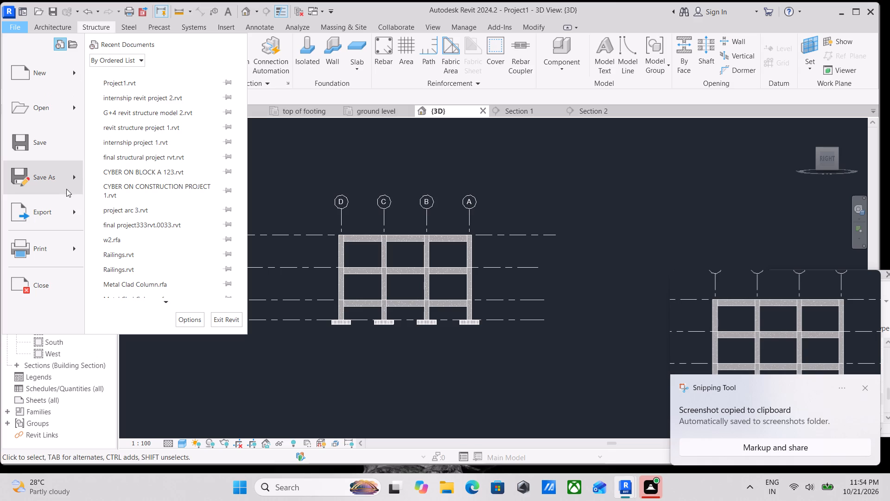
{"action": "left_click", "coordinate": [67, 178]}
{"action": "left_click", "coordinate": [117, 125]}
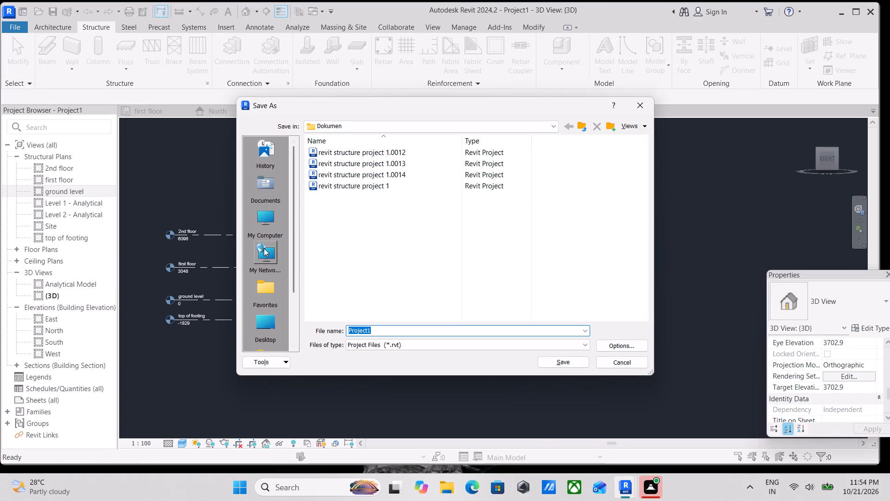
{"action": "scroll", "coordinate": [272, 214], "scroll_direction": "down", "scroll_amount": 2}
{"action": "left_click", "coordinate": [269, 256]}
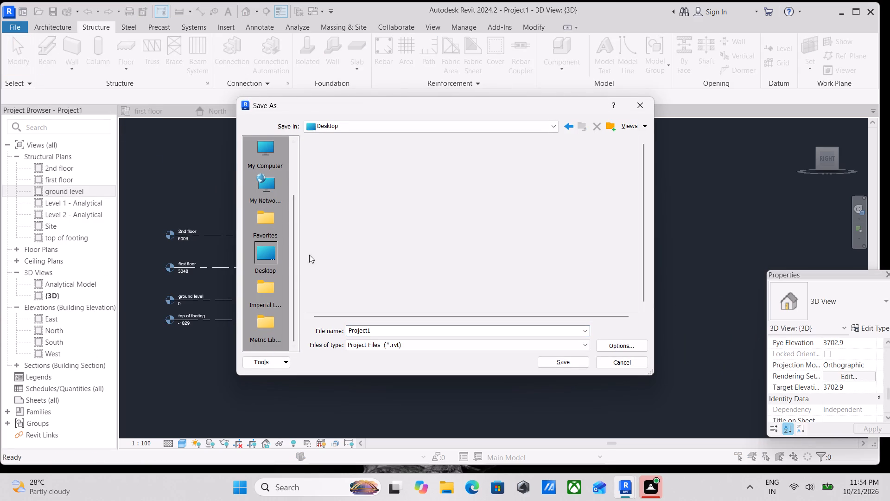
{"action": "scroll", "coordinate": [368, 235], "scroll_direction": "down", "scroll_amount": 2}
{"action": "left_click", "coordinate": [556, 363]}
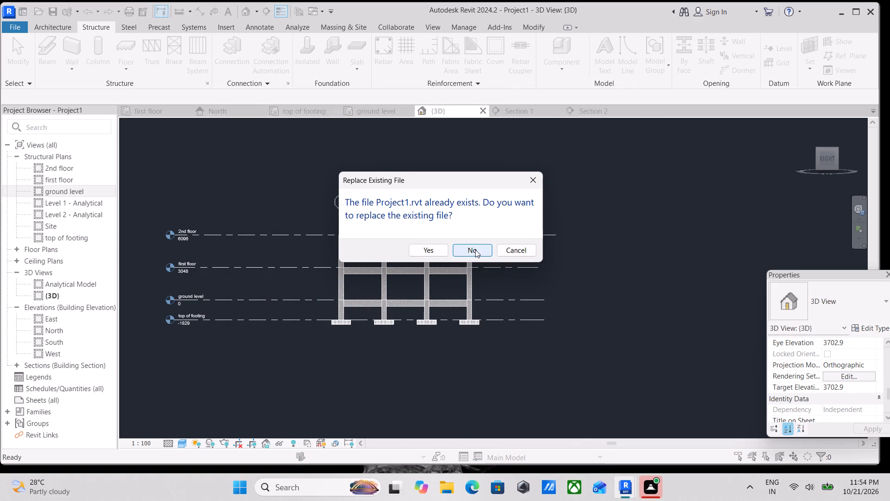
{"action": "left_click", "coordinate": [429, 252]}
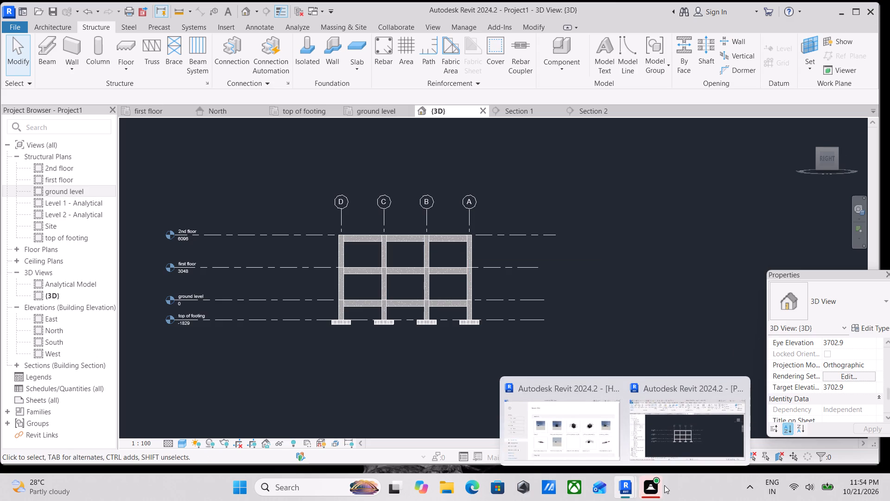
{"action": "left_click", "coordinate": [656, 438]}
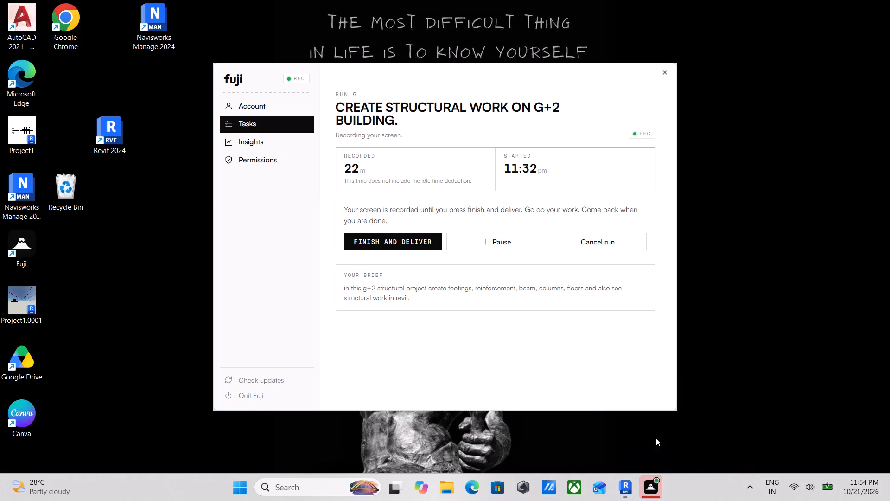